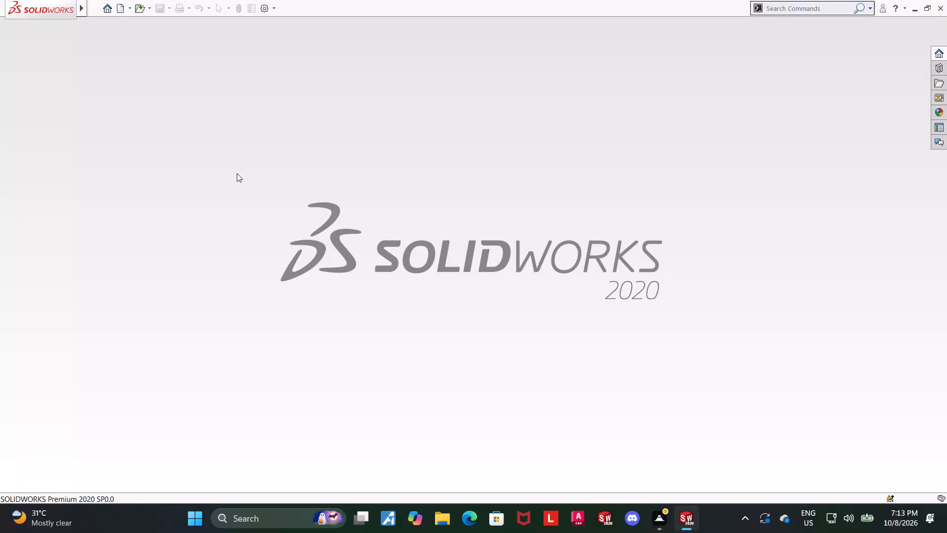
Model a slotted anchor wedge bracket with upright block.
Create a new part document.
left_click(139, 158)
left_click(120, 7)
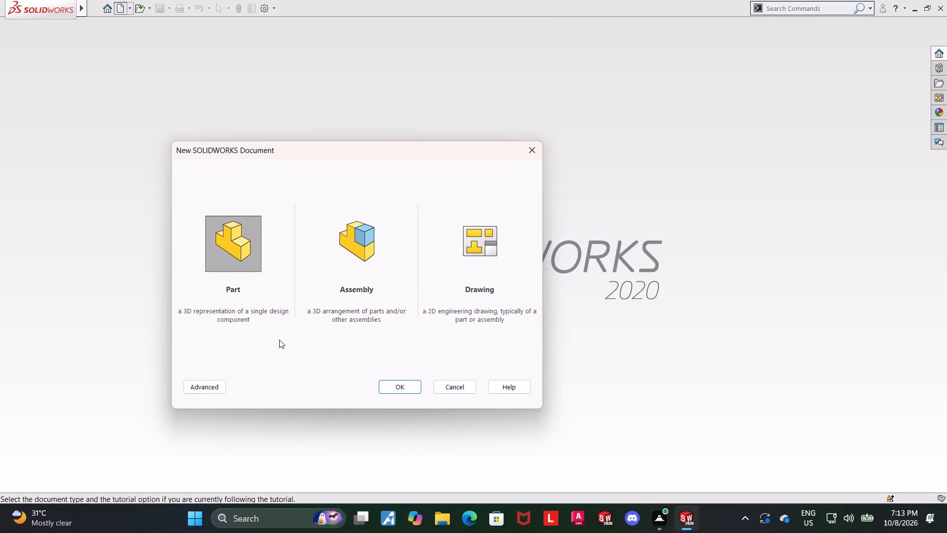
double_click(236, 234)
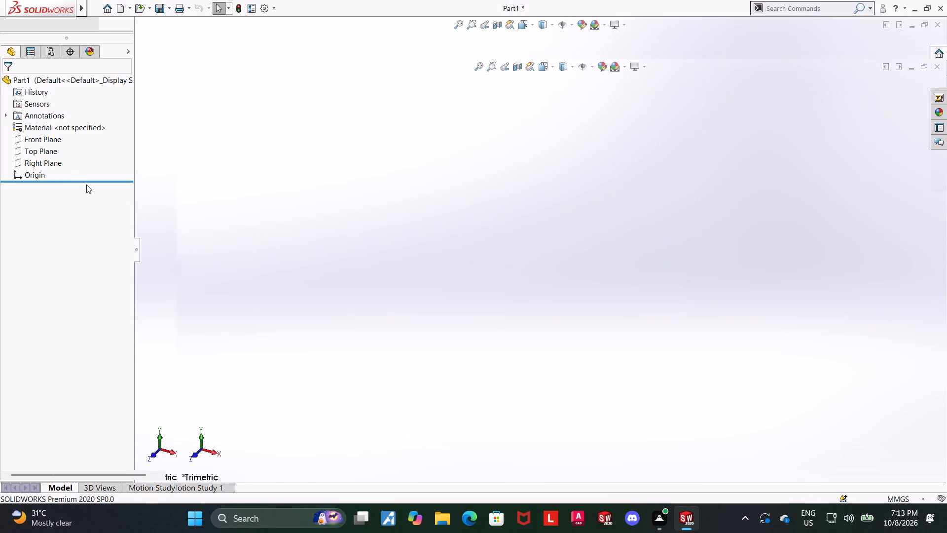
Sketch an open half-profile on the Right Plane: about 104 mm horizontally from the origin, about 7.5 mm down, sloping inward, then horizontally back beneath the origin.
left_click(76, 210)
left_click(85, 190)
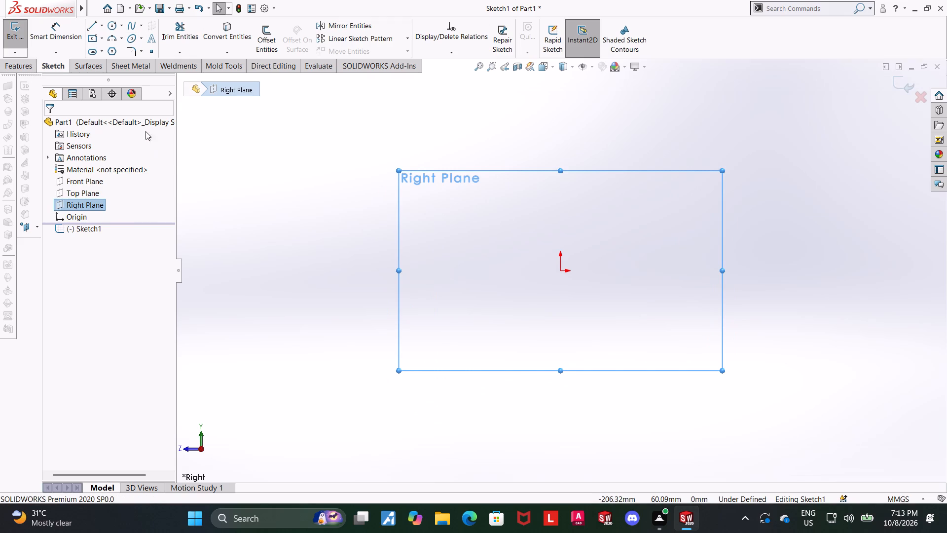
left_click(94, 21)
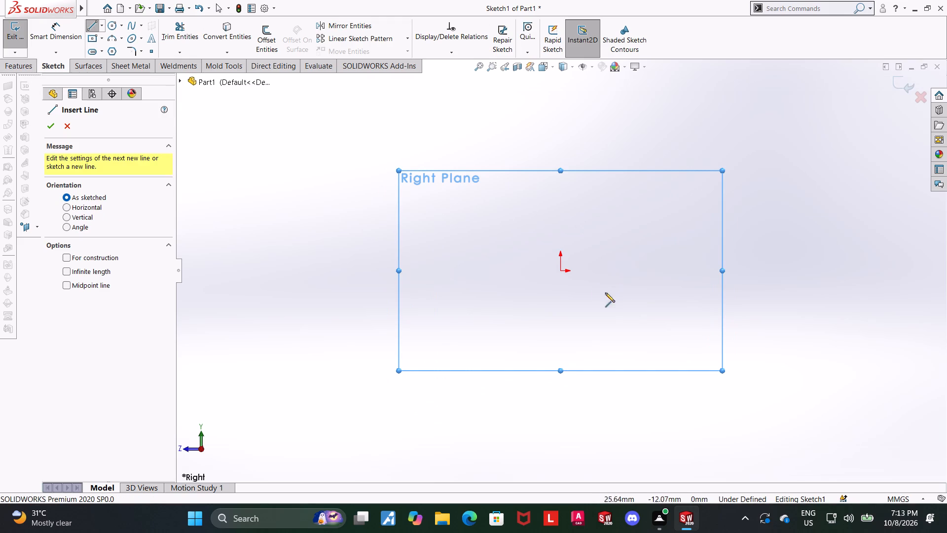
left_click(558, 270)
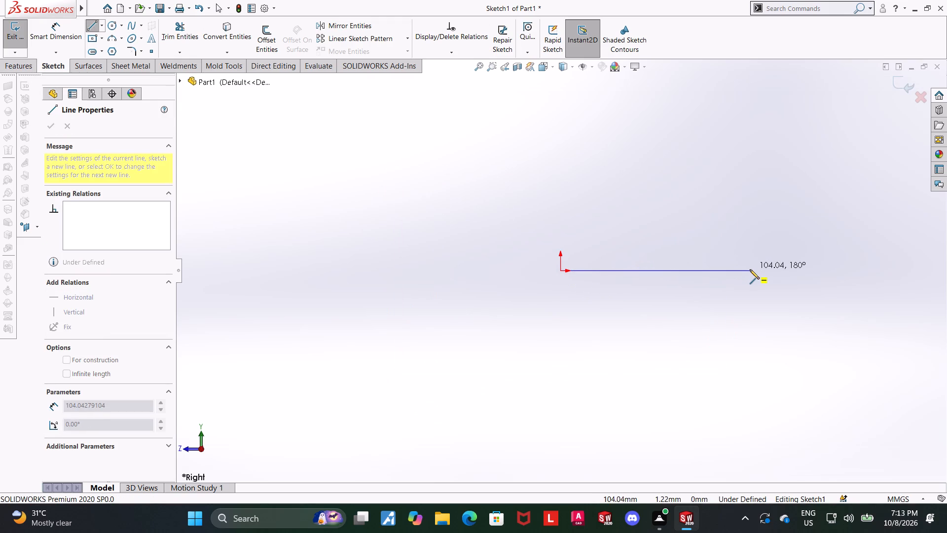
left_click(750, 269)
left_click(750, 284)
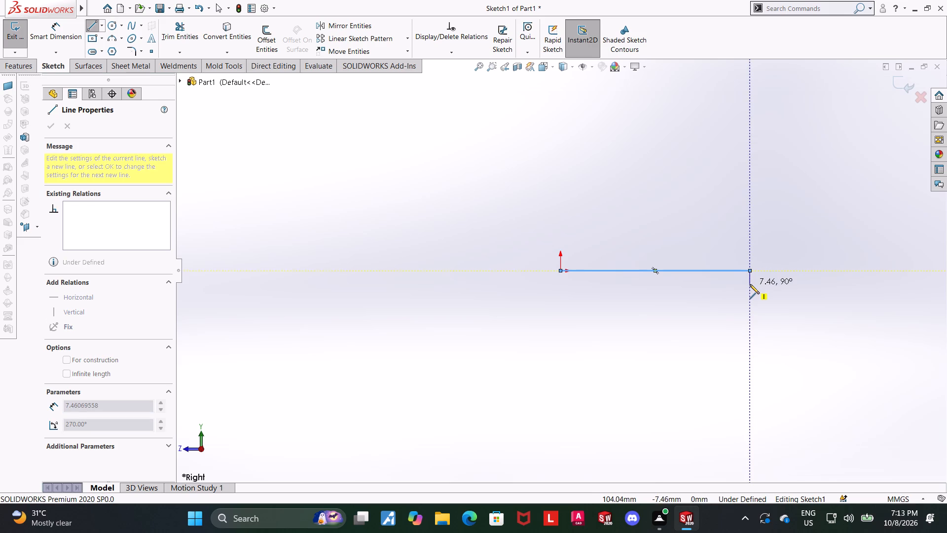
left_click(714, 309)
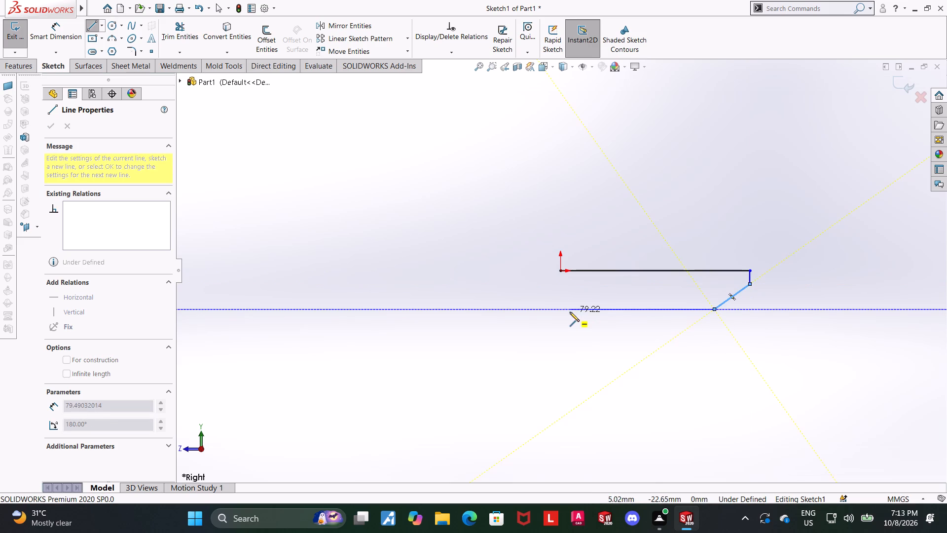
left_click(560, 309)
key("Escape")
key("Escape")
key("Escape")
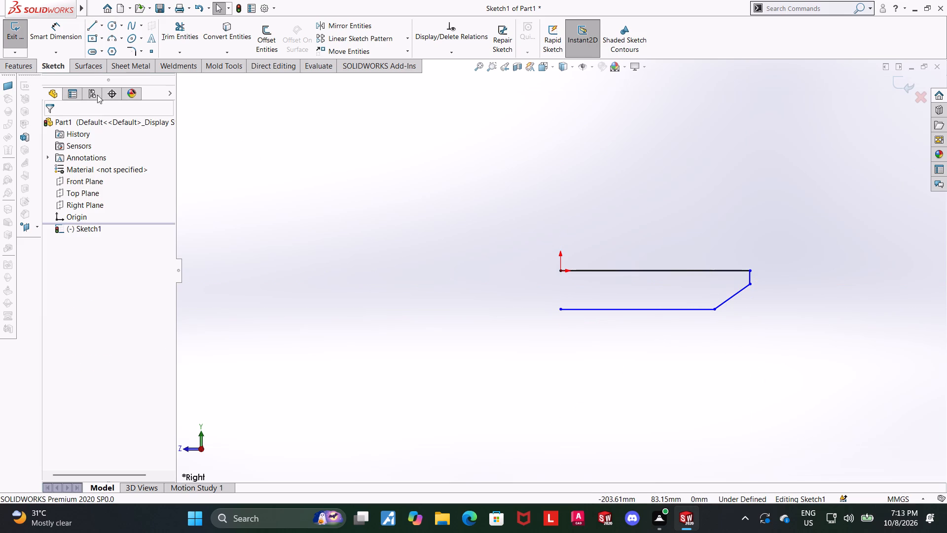
Draw a vertical construction centerline about 33.5 mm long downward from the origin.
left_click(104, 27)
left_click(99, 50)
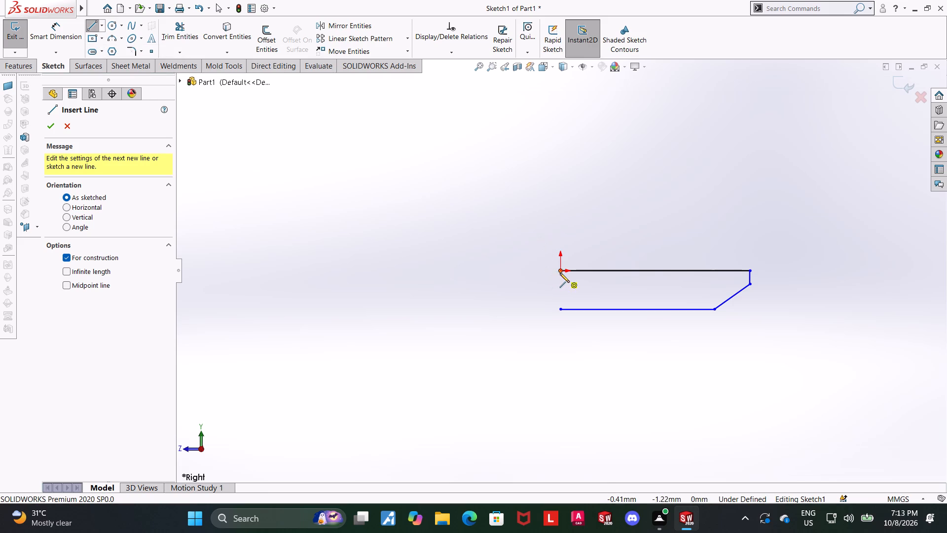
left_click(560, 273)
left_click(560, 332)
key("Escape")
key("Escape")
key("Escape")
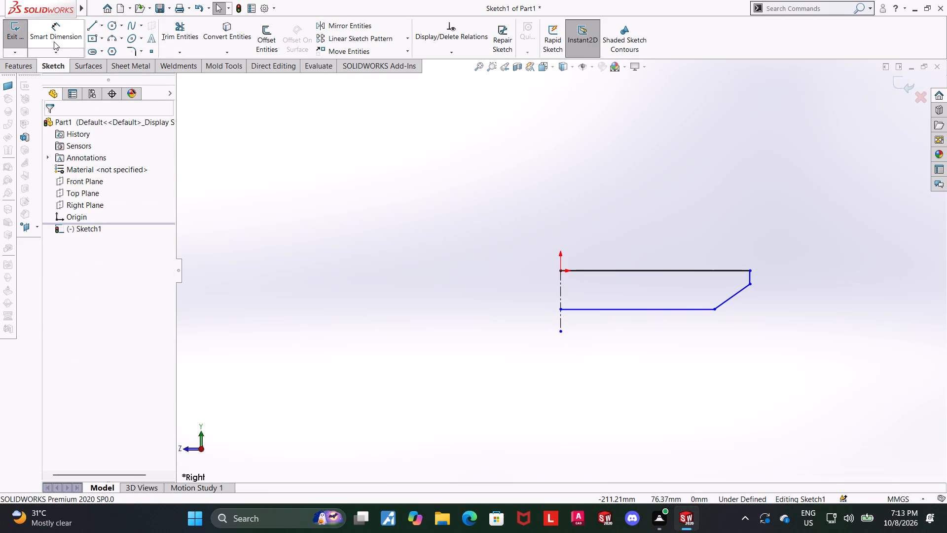
Dimension the distance from the centerline to the short outer vertical edge as 120 mm.
left_click(54, 37)
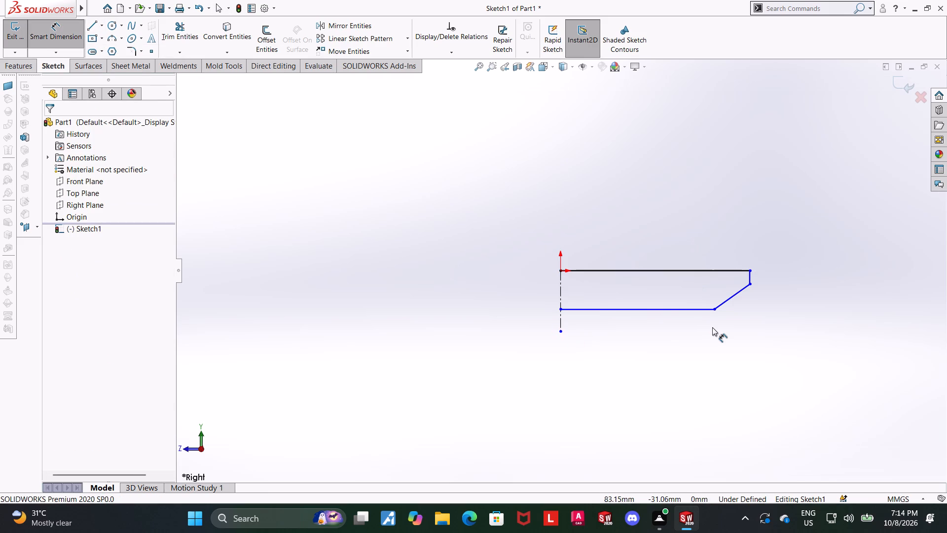
left_click(749, 279)
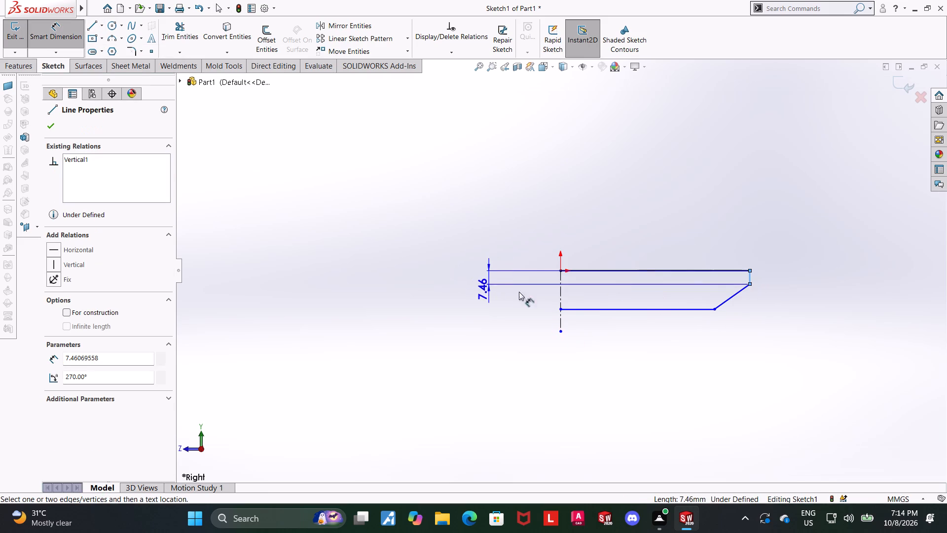
left_click(562, 297)
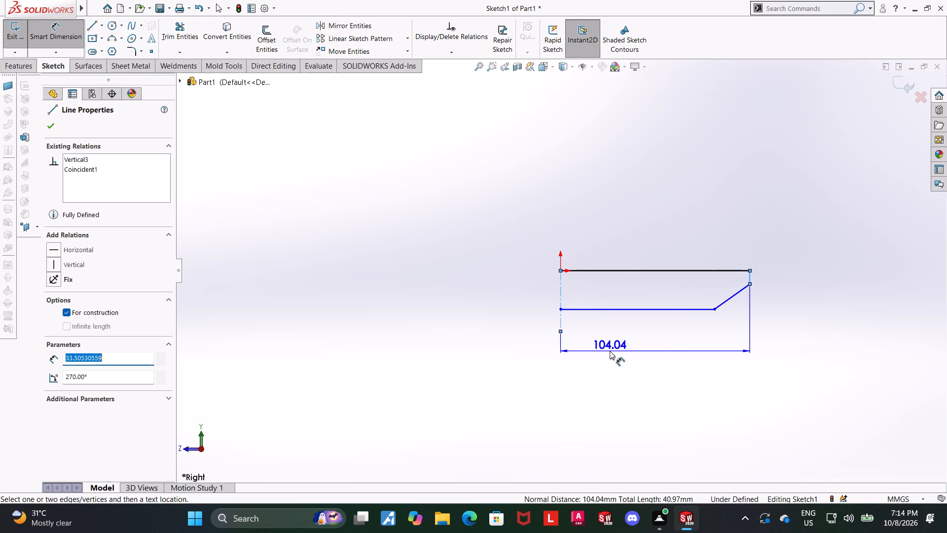
left_click(610, 351)
type("120")
key("Return")
key("Escape")
key("Escape")
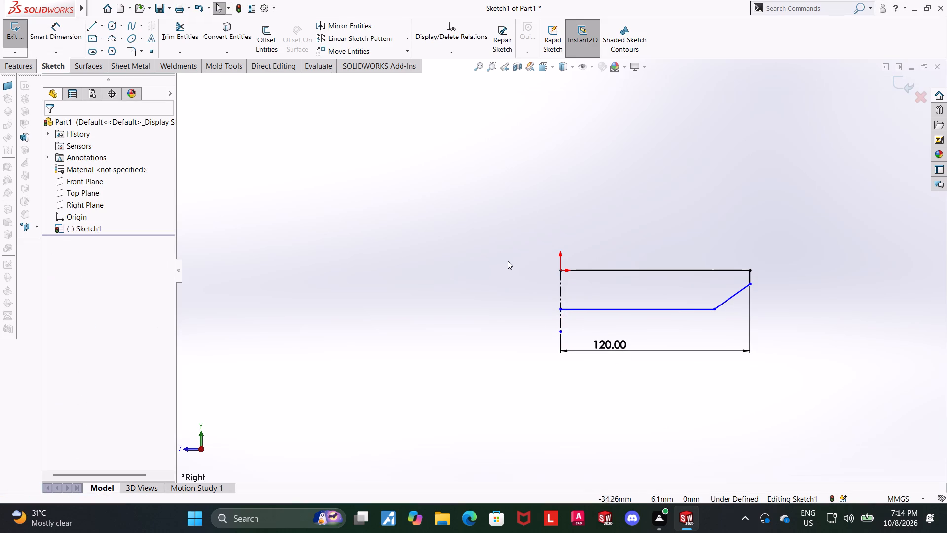
Dimension the short outer vertical edge as 10 mm.
left_click(74, 33)
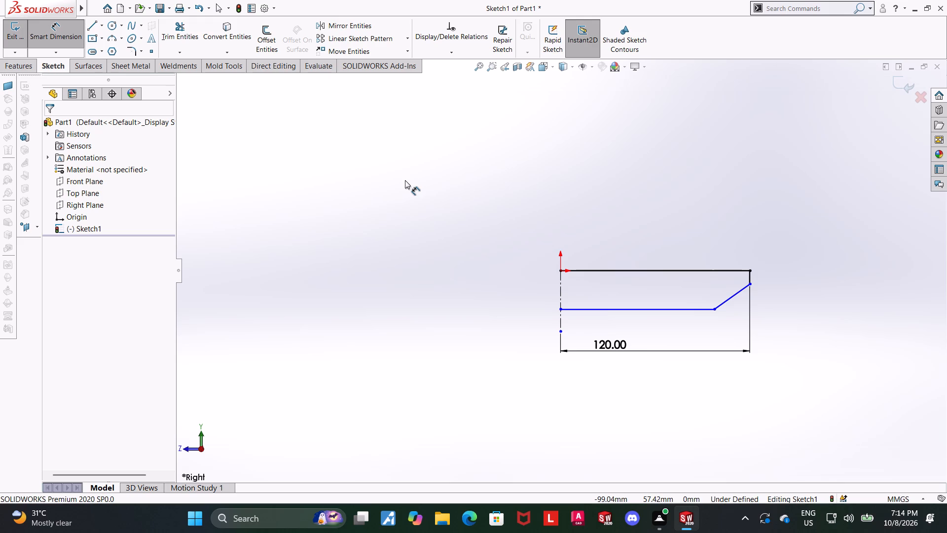
left_click(751, 276)
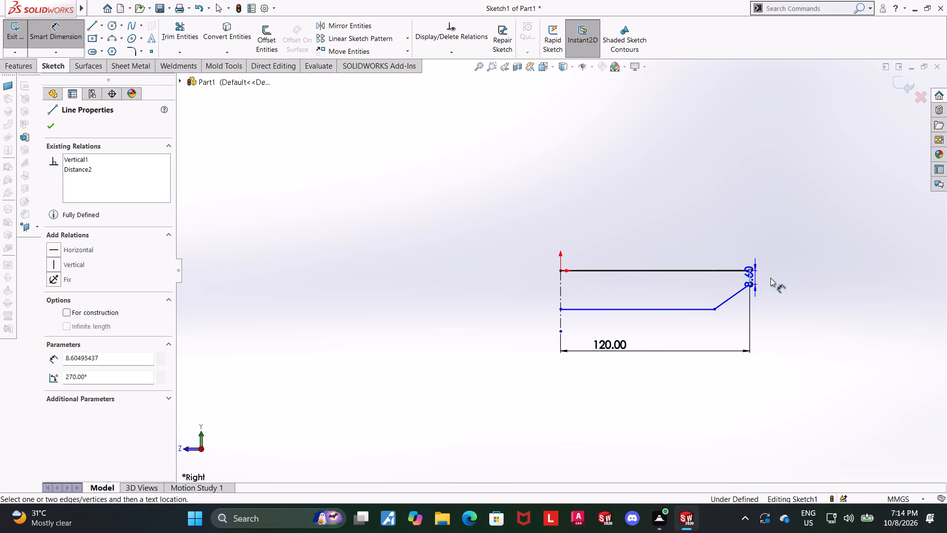
left_click(783, 279)
type("10")
key("Return")
key("Escape")
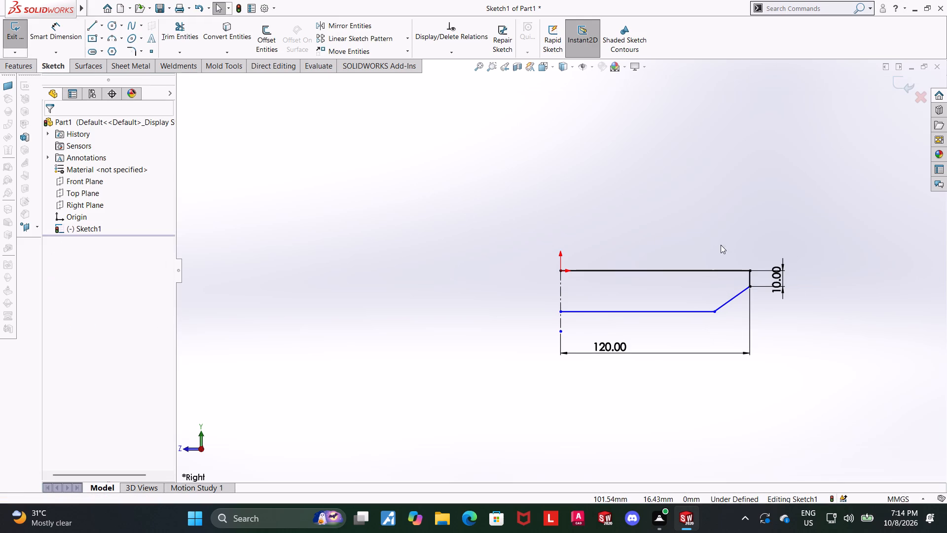
key("Escape")
Dimension the distance between the profile's top and bottom horizontal lines as 40 mm.
left_click(78, 33)
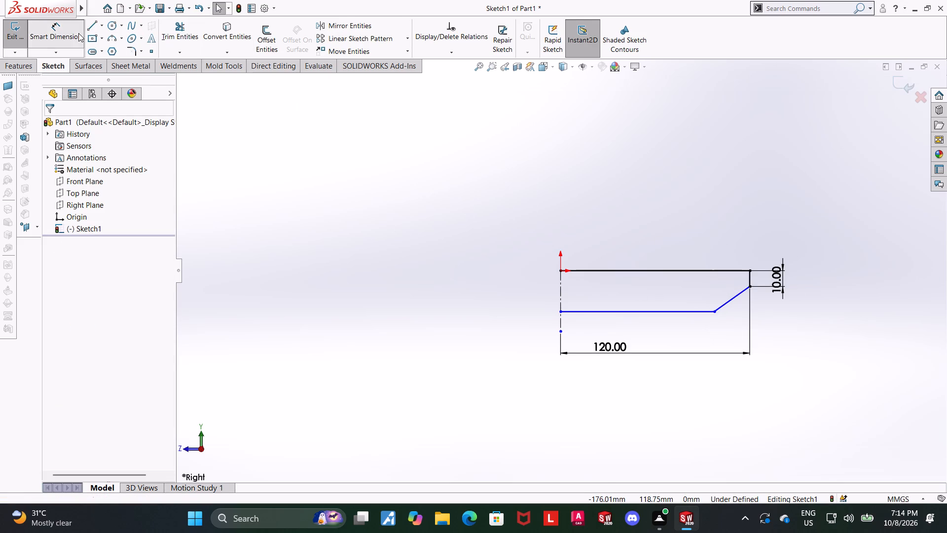
left_click(704, 272)
left_click(699, 311)
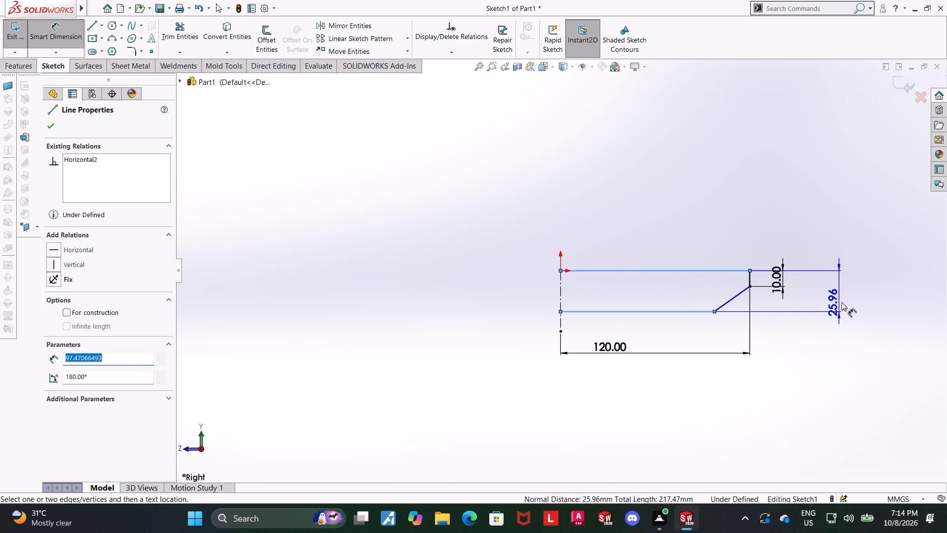
left_click(841, 302)
type("40")
key("Return")
key("Escape")
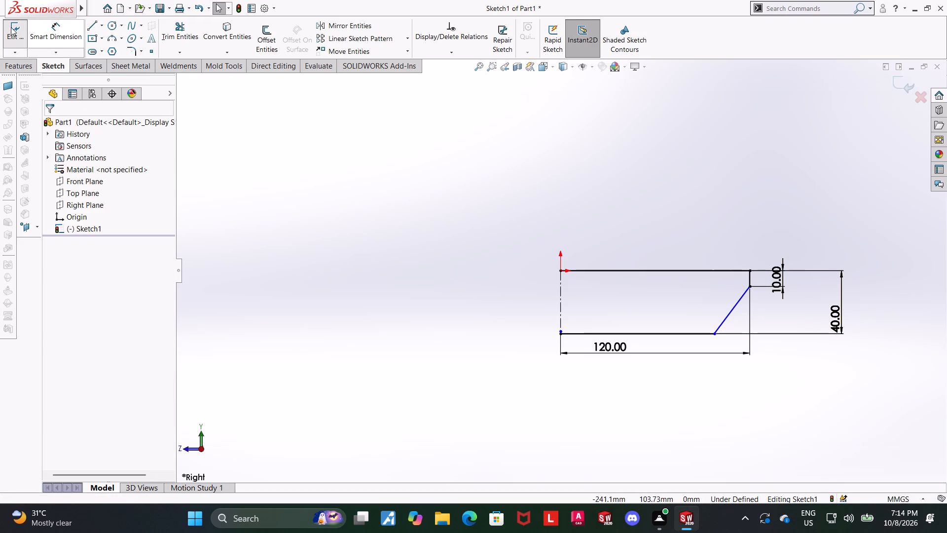
Dimension the angle between the bottom line and the sloped side as 115°.
left_click(72, 28)
left_click(703, 332)
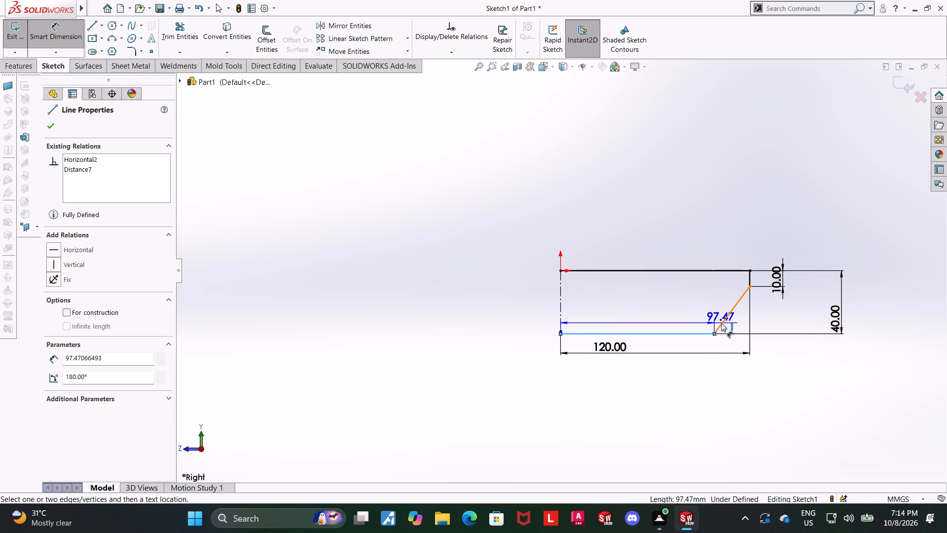
left_click(721, 323)
left_click(710, 314)
type("115")
key("Return")
key("Escape")
key("Escape")
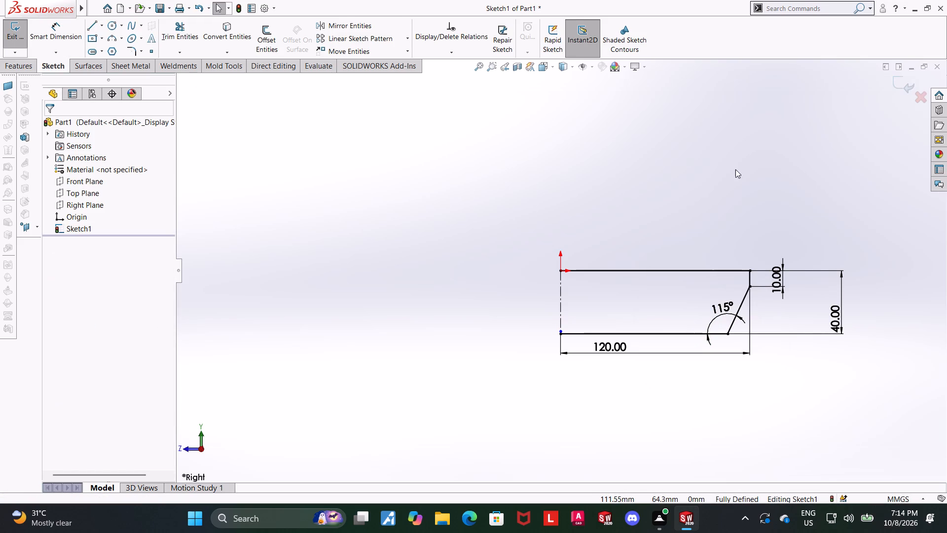
Mirror the four half-profile lines about the vertical centerline to close the profile.
left_click(342, 20)
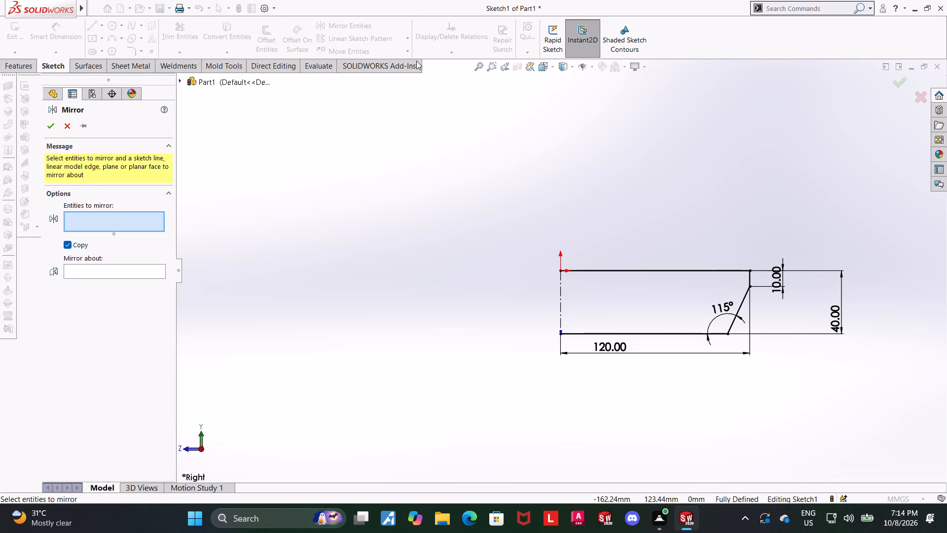
left_click_drag(635, 242, 737, 237)
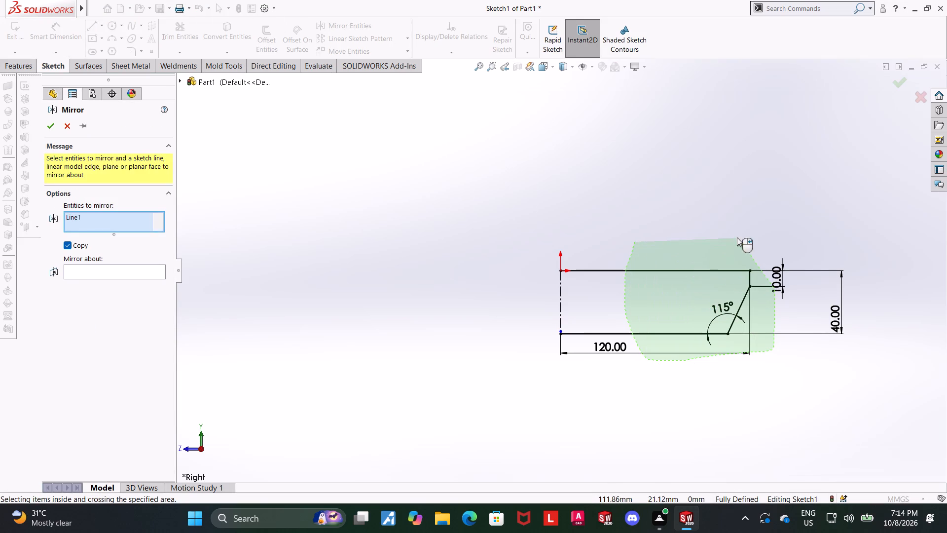
left_click(73, 301)
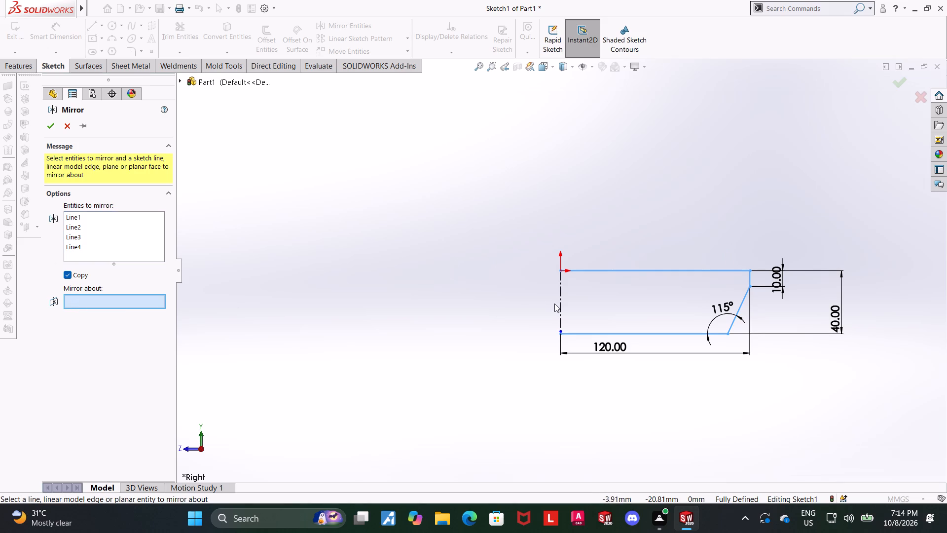
left_click(560, 304)
left_click(49, 128)
key("Escape")
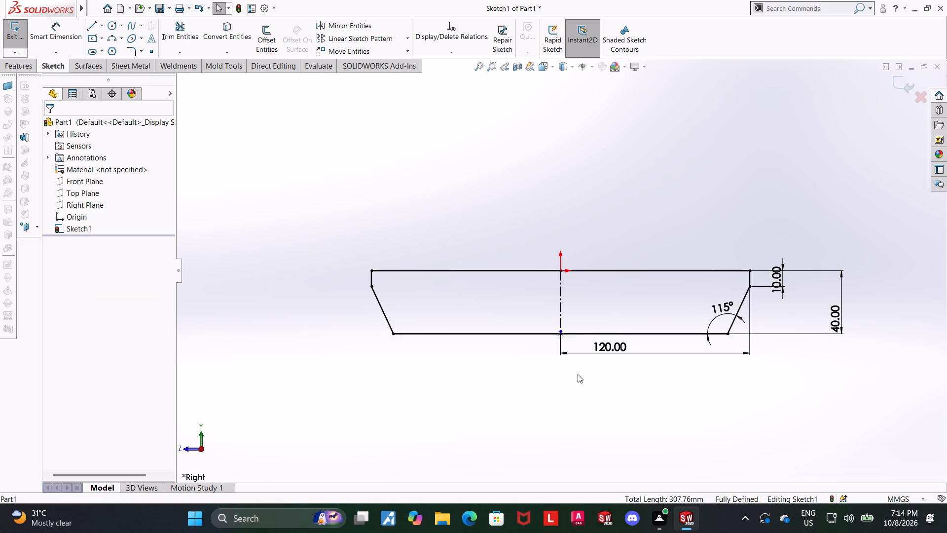
key("Escape")
Extend the centerline's lower end below the profile's bottom line and exit the sketch.
left_click_drag(562, 330, 563, 351)
left_click(589, 406)
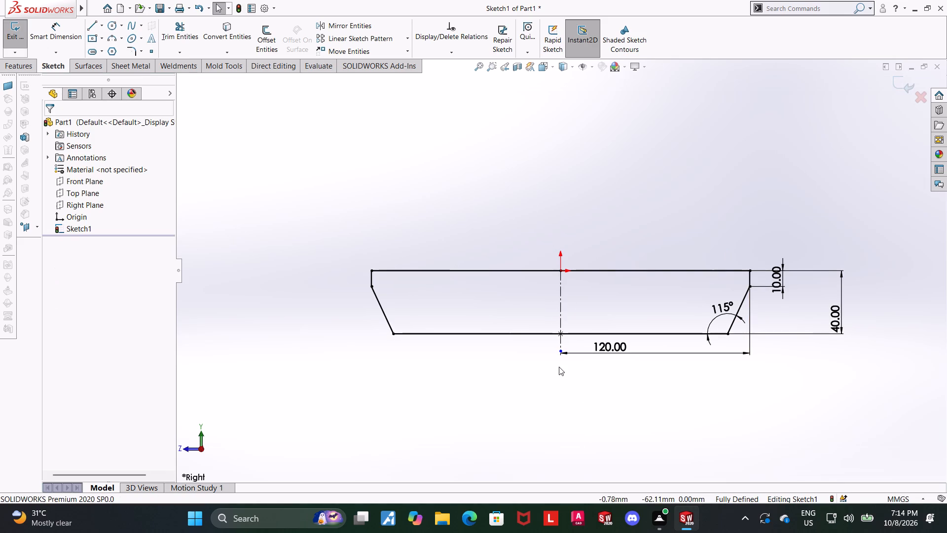
left_click(902, 86)
Extrude the profile as a boss with a Mid Plane end condition and a depth of 270 mm.
middle_click_drag(693, 147, 654, 190)
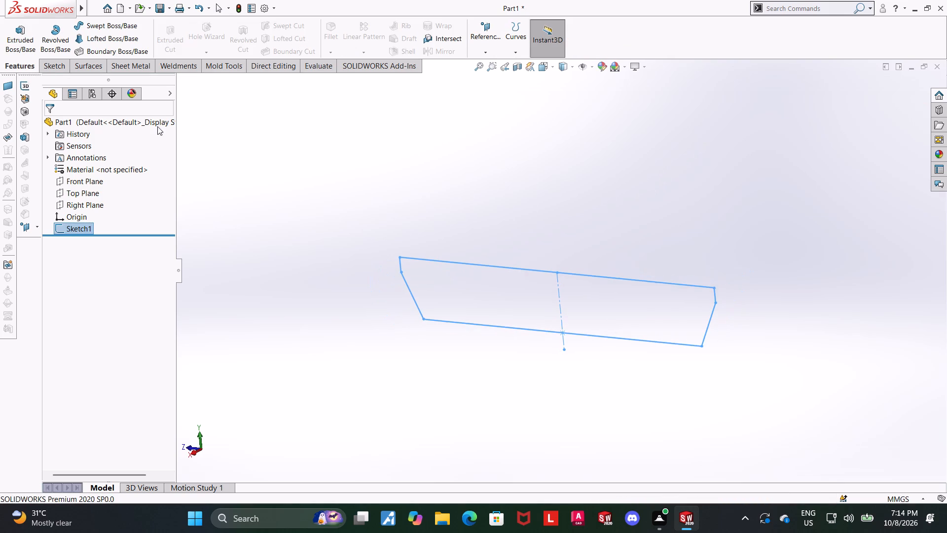
left_click(13, 45)
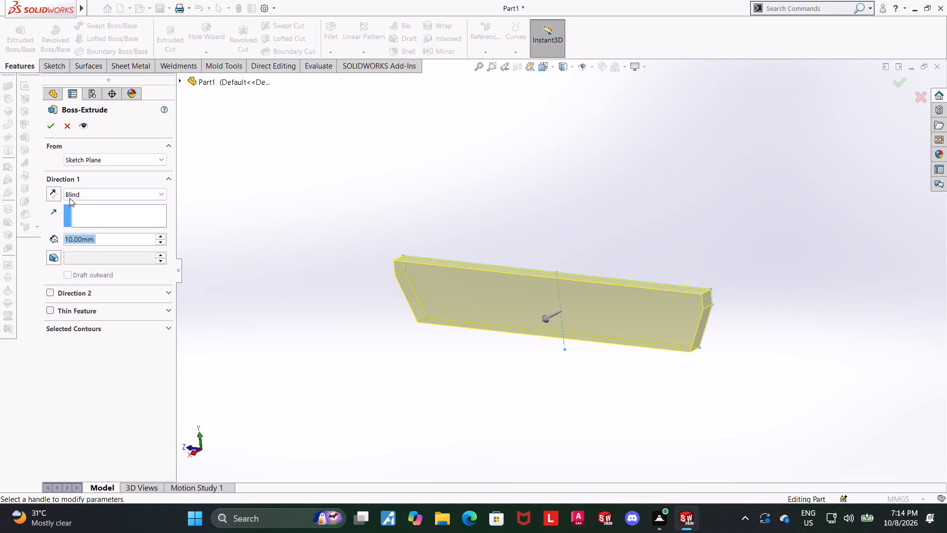
left_click(70, 198)
left_click(77, 250)
middle_click(353, 282)
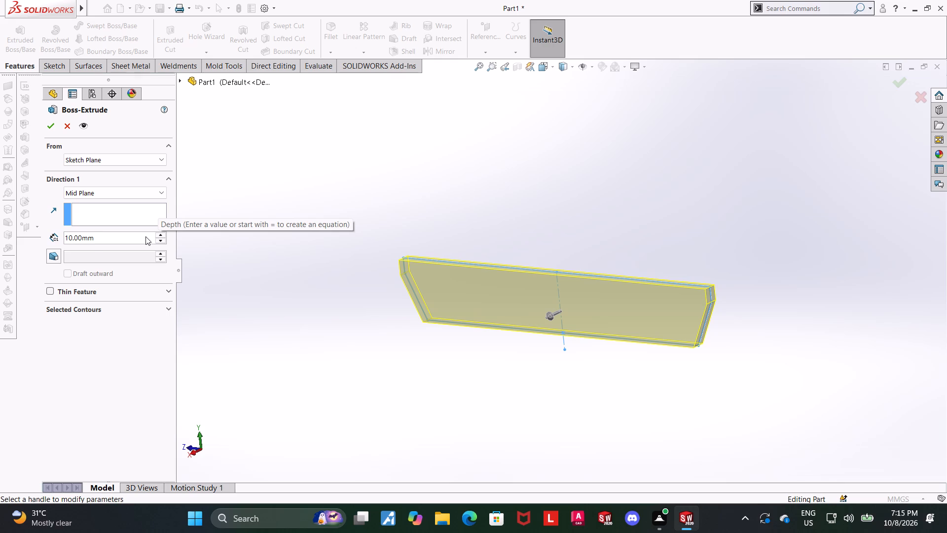
left_click(142, 236)
left_click_drag(142, 236, 26, 234)
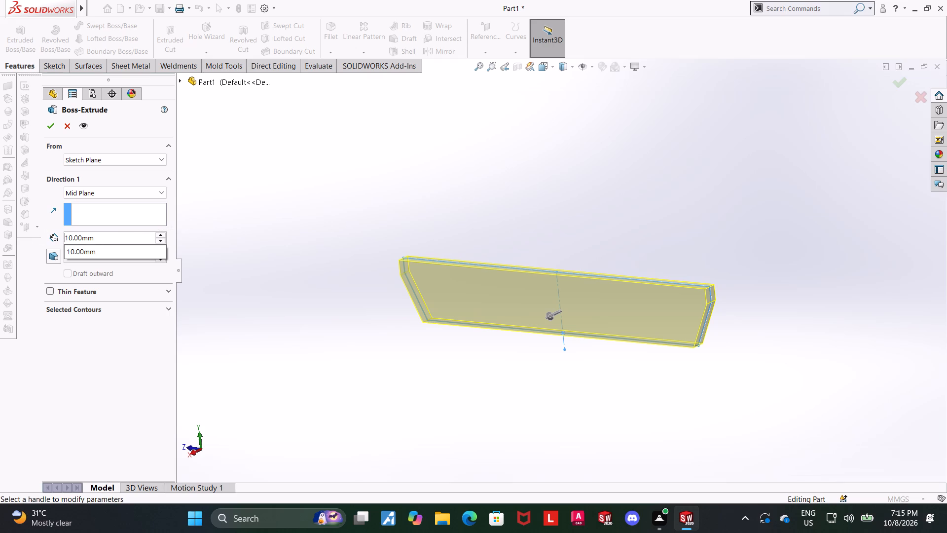
left_click_drag(112, 234, 0, 235)
type("270")
key("Return")
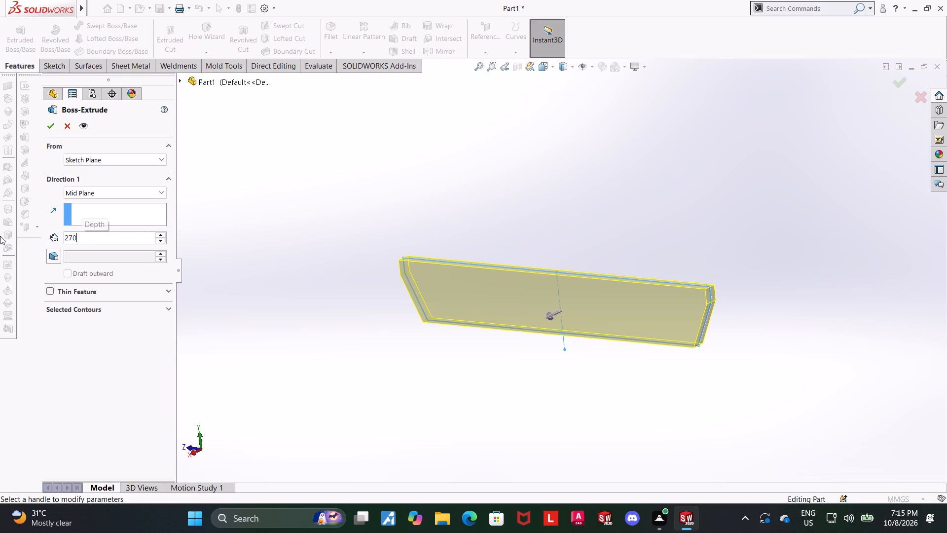
left_click(53, 130)
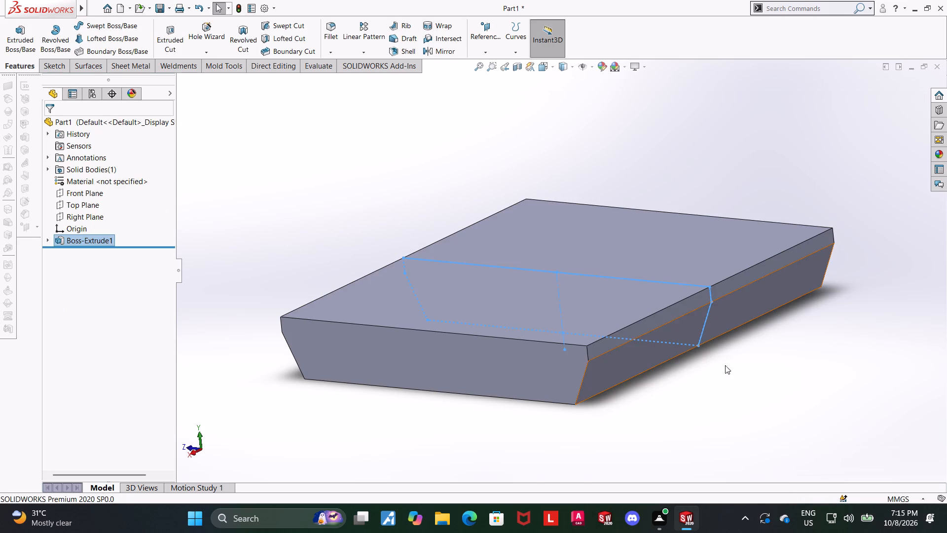
left_click(742, 371)
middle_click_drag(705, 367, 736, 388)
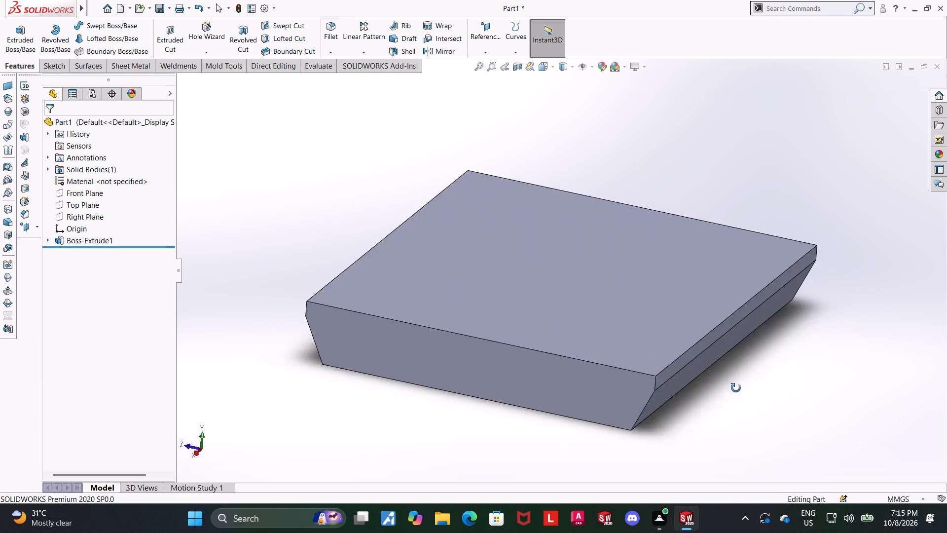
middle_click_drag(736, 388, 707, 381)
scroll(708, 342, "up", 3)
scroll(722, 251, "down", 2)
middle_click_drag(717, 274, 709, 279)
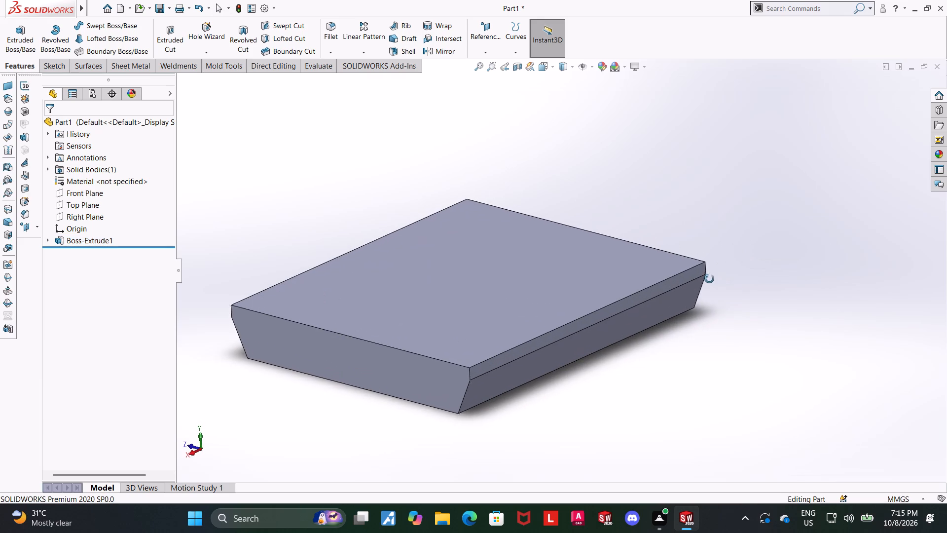
Open a sketch on the block's trapezoidal end face and view it face-on.
middle_click_drag(709, 279, 695, 290)
middle_click_drag(731, 234, 662, 217)
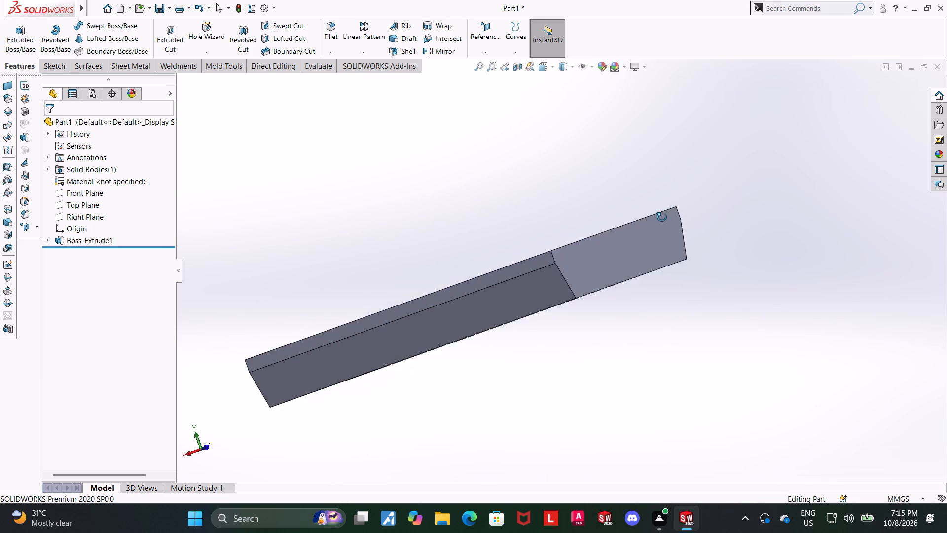
middle_click_drag(662, 217, 621, 267)
left_click(609, 291)
left_click(656, 260)
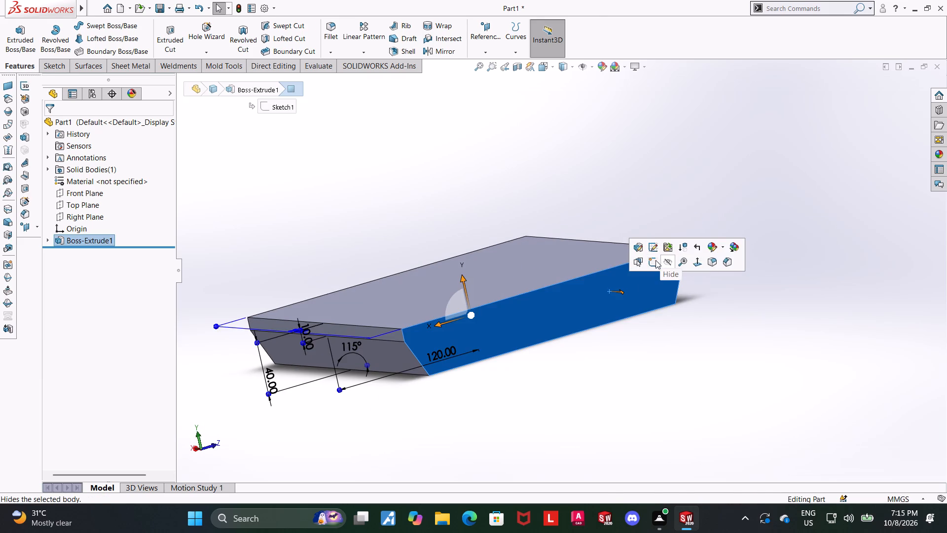
left_click(86, 256)
left_click(104, 242)
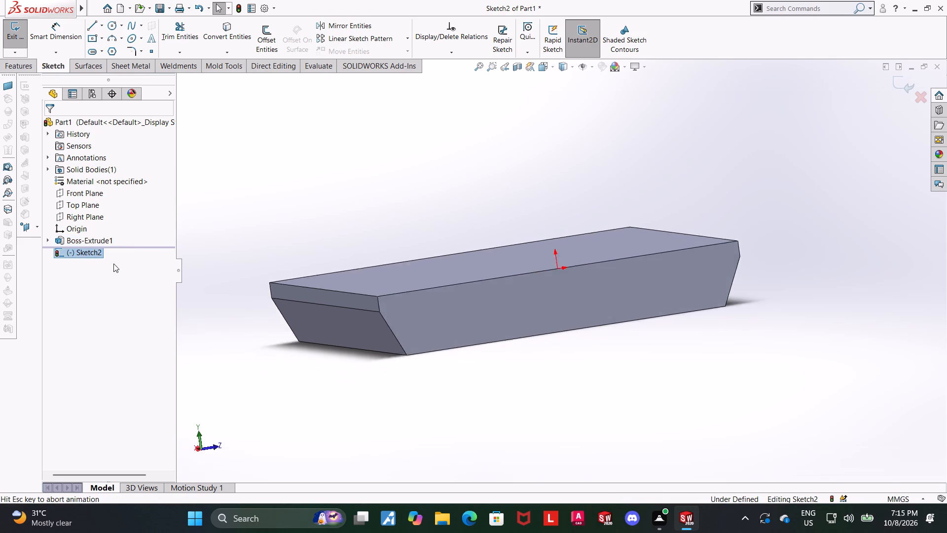
scroll(247, 280, "up", 2)
scroll(282, 255, "down", 2)
scroll(533, 257, "up", 5)
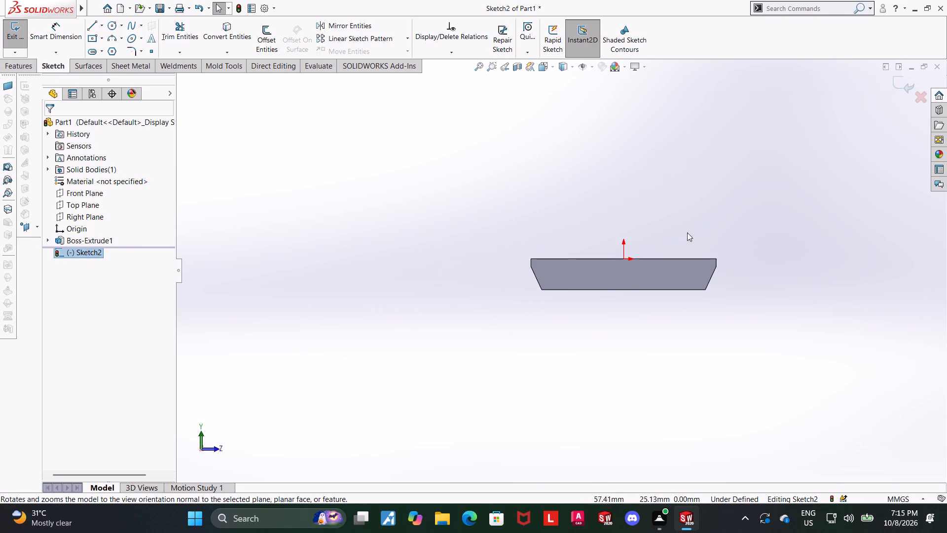
scroll(695, 229, "down", 4)
Sketch an open five-line profile above the end face: vertical about 52 mm from the left corner, slope, horizontal, slope, vertical to the top edge.
left_click(88, 23)
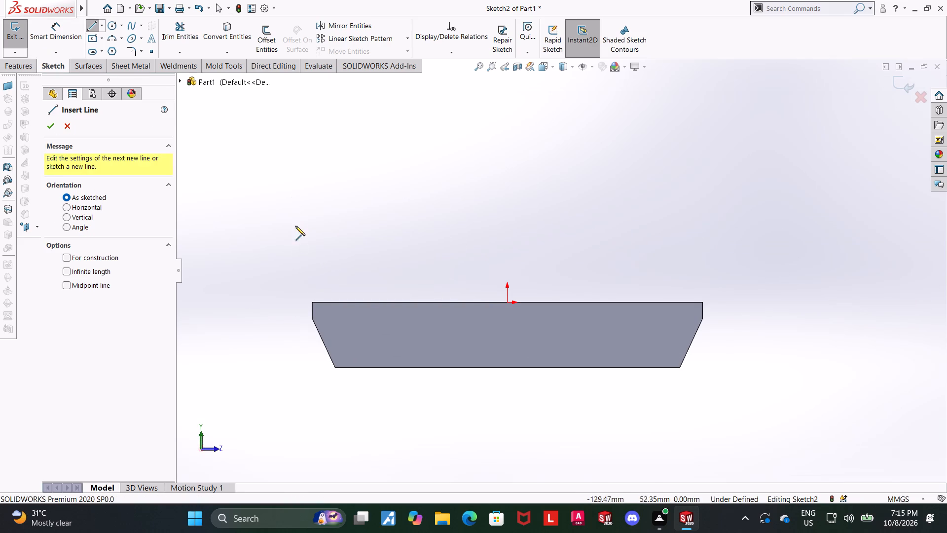
left_click(313, 303)
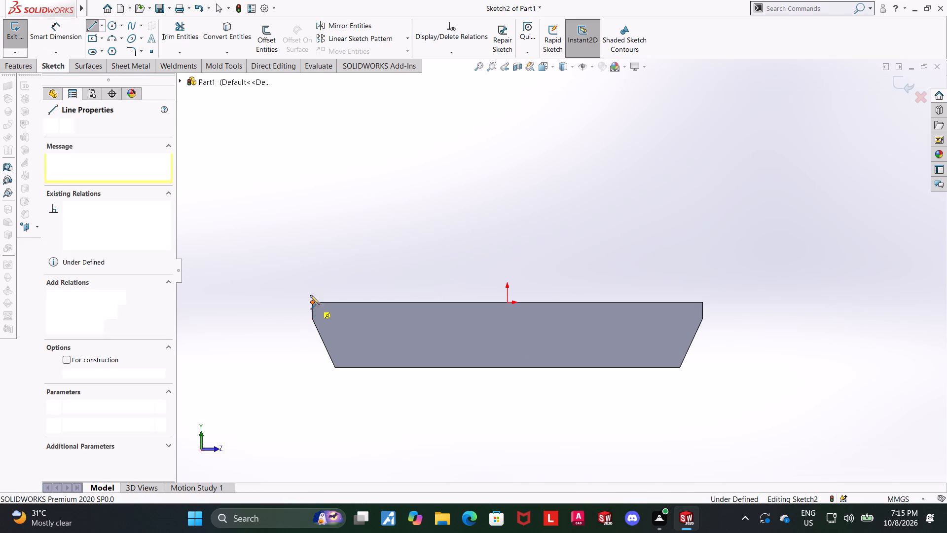
left_click(312, 217)
scroll(350, 190, "down", 2)
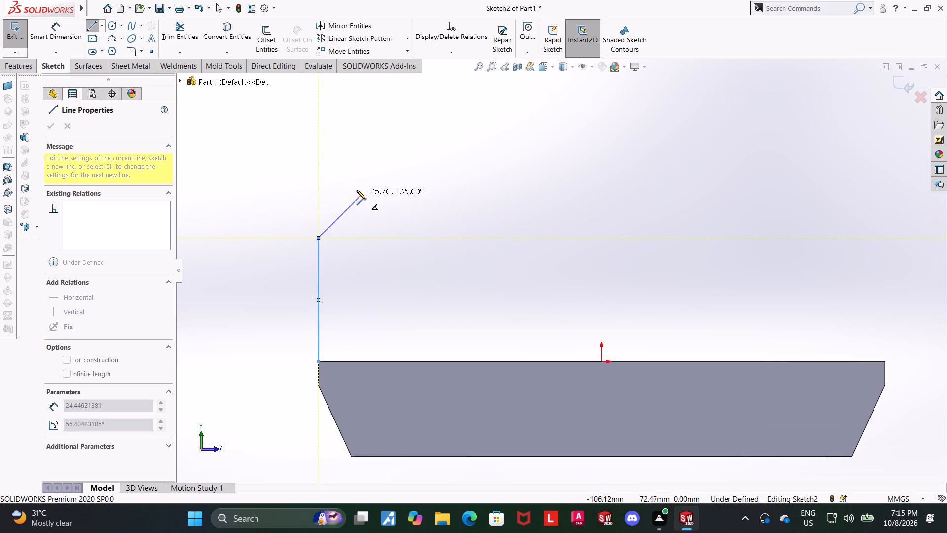
scroll(359, 191, "up", 3)
left_click(477, 163)
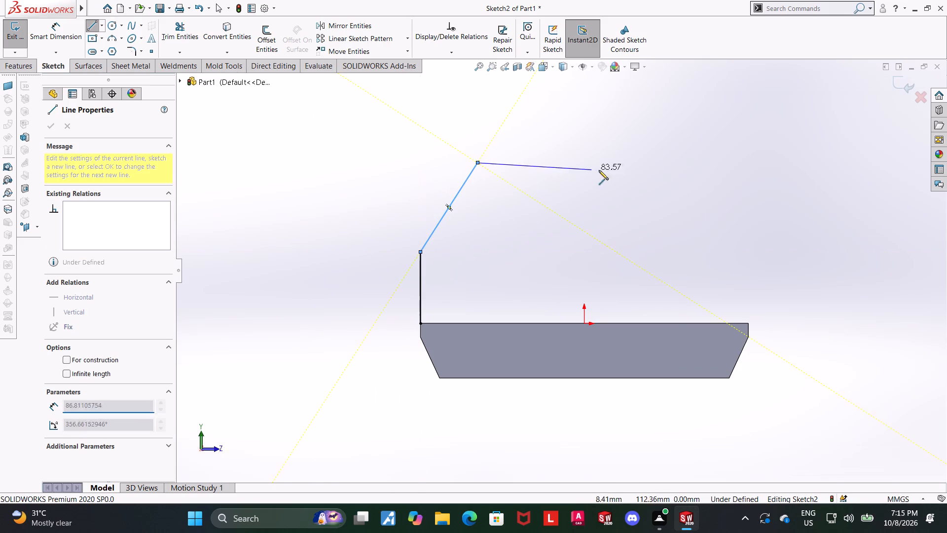
left_click(690, 164)
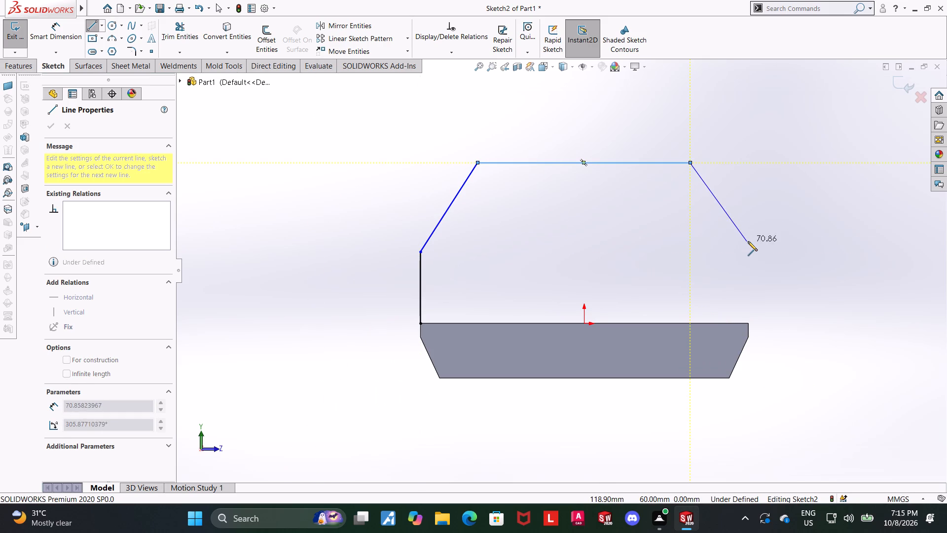
left_click(744, 233)
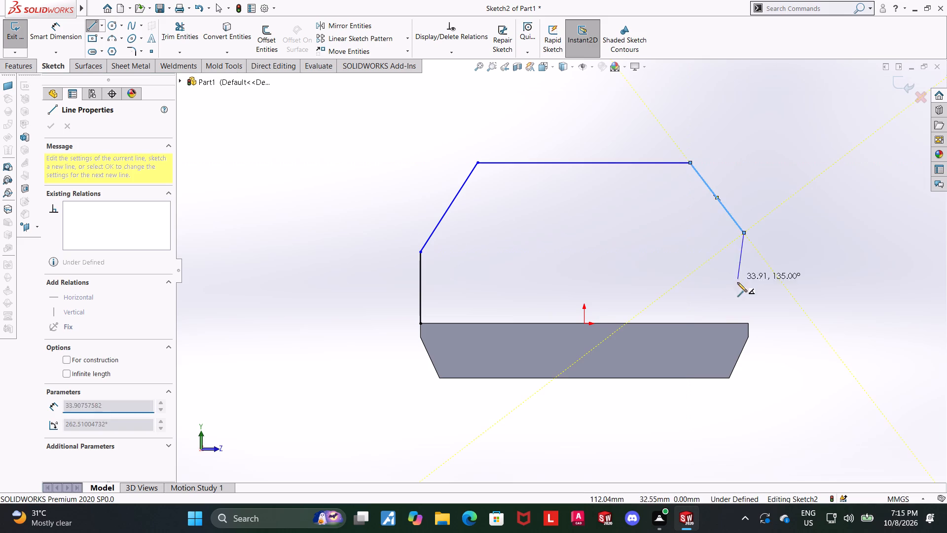
left_click(745, 321)
key("Escape")
Make the lower endpoint of the profile's right vertical line coincident with the block's upper right corner.
scroll(758, 302, "down", 2)
scroll(725, 333, "up", 3)
scroll(682, 330, "down", 5)
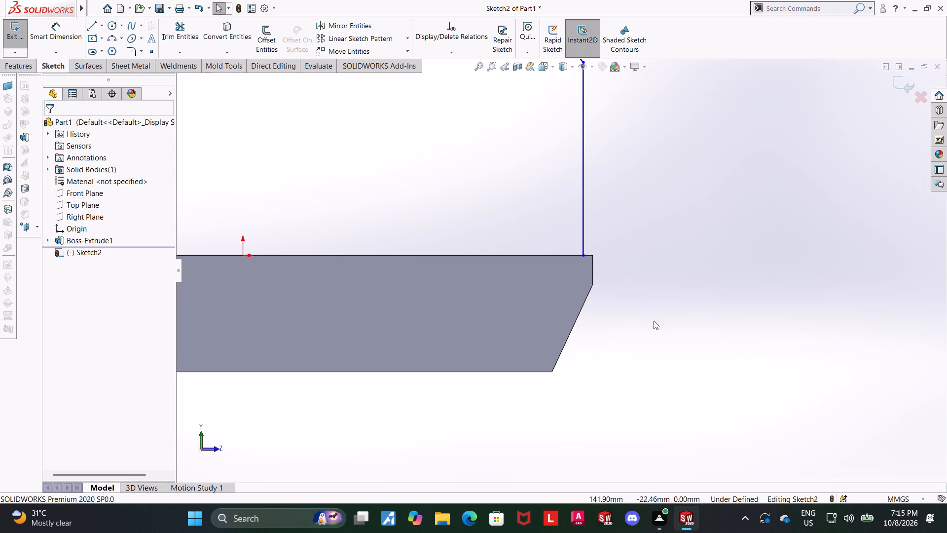
left_click(592, 255)
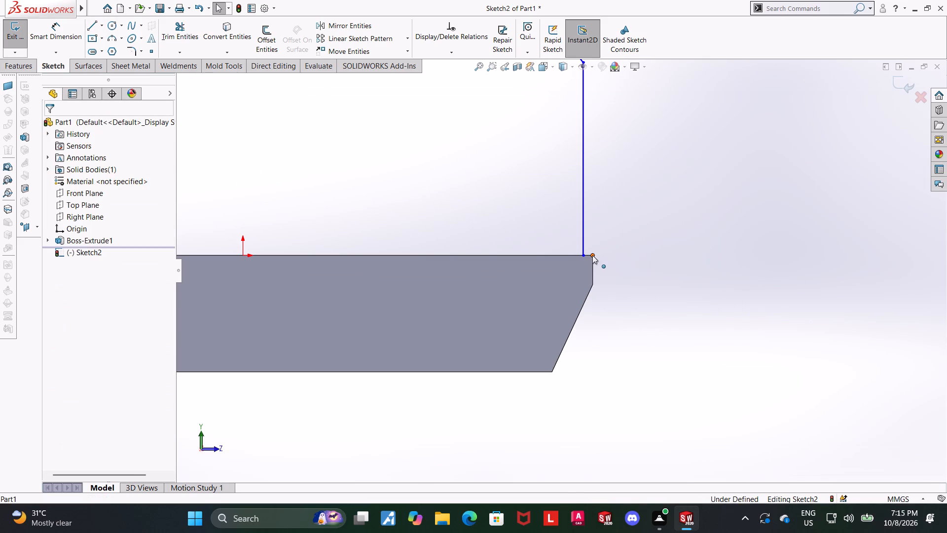
left_click(585, 256, "ctrl")
left_click(47, 313)
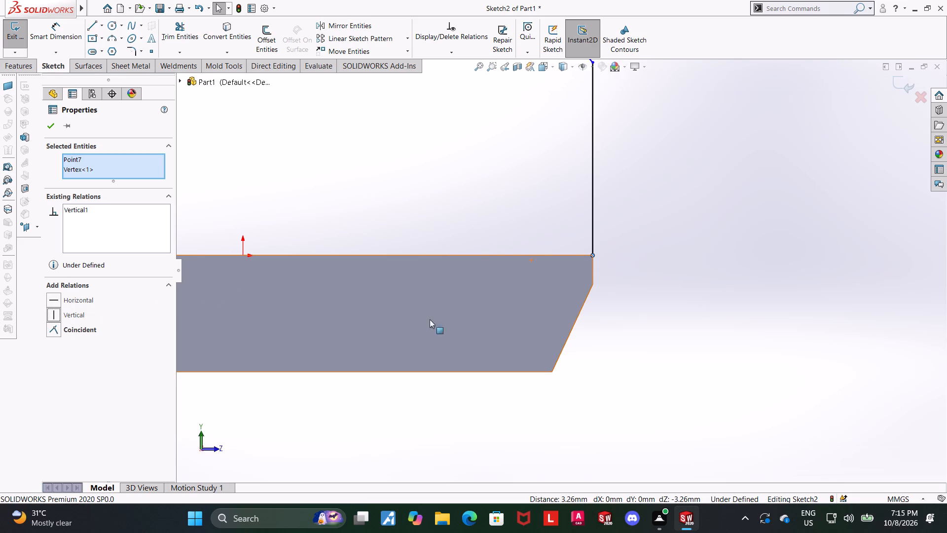
scroll(505, 319, "down", 2)
scroll(507, 320, "up", 6)
key("Escape")
key("Escape")
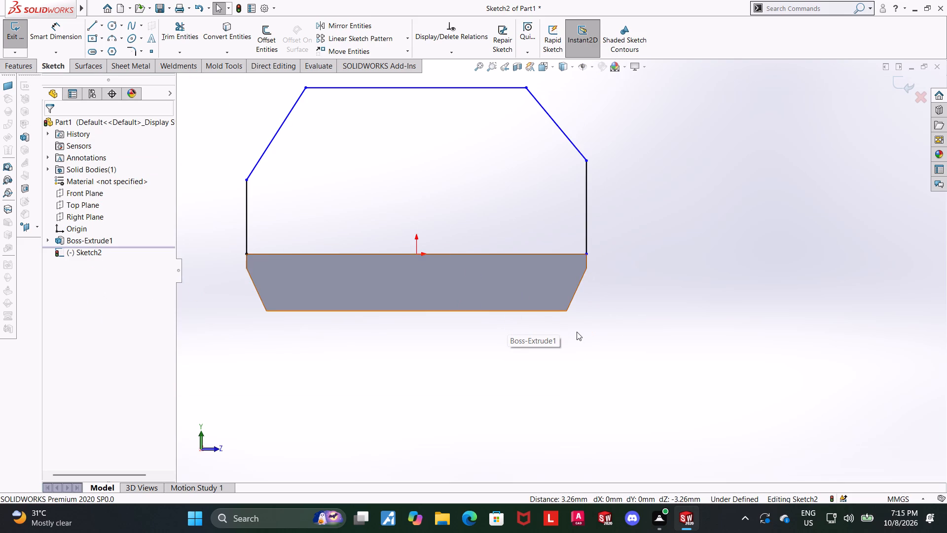
Dimension the profile's top horizontal line as 80 mm.
scroll(463, 301, "up", 2)
scroll(485, 137, "down", 1)
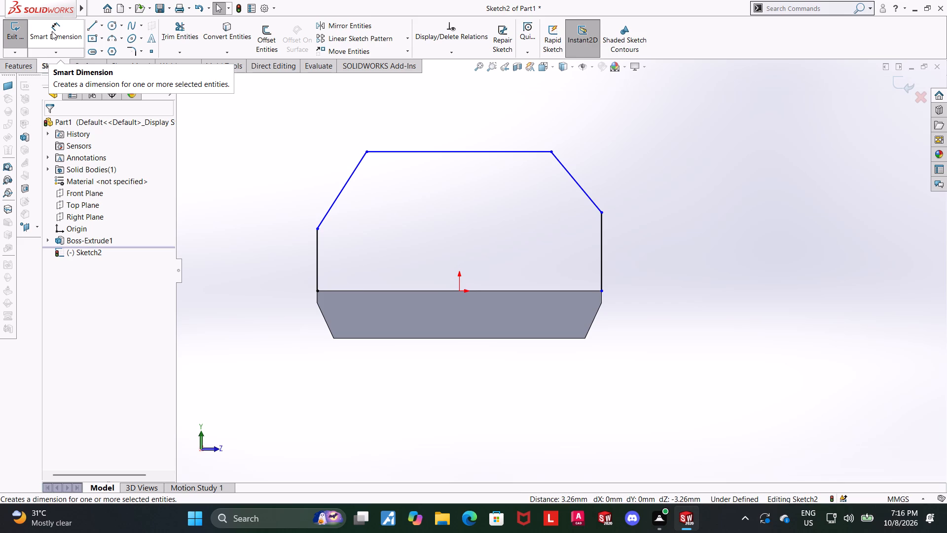
left_click(52, 31)
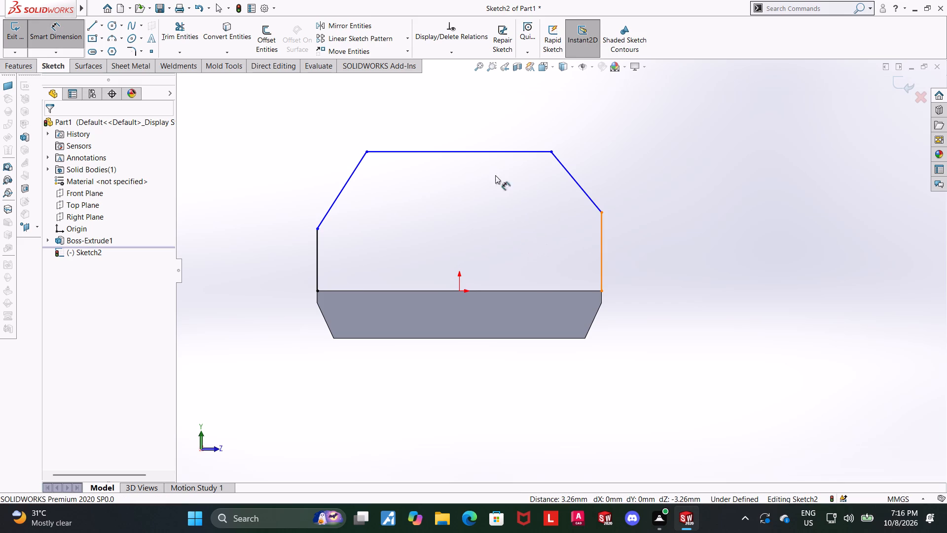
left_click(485, 154)
left_click(484, 138)
type("80")
key("Return")
key("Escape")
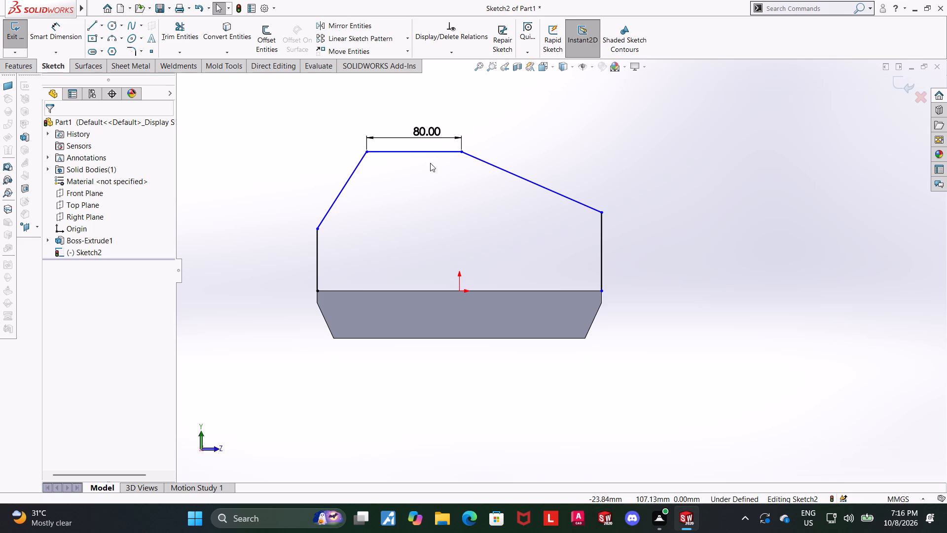
key("Escape")
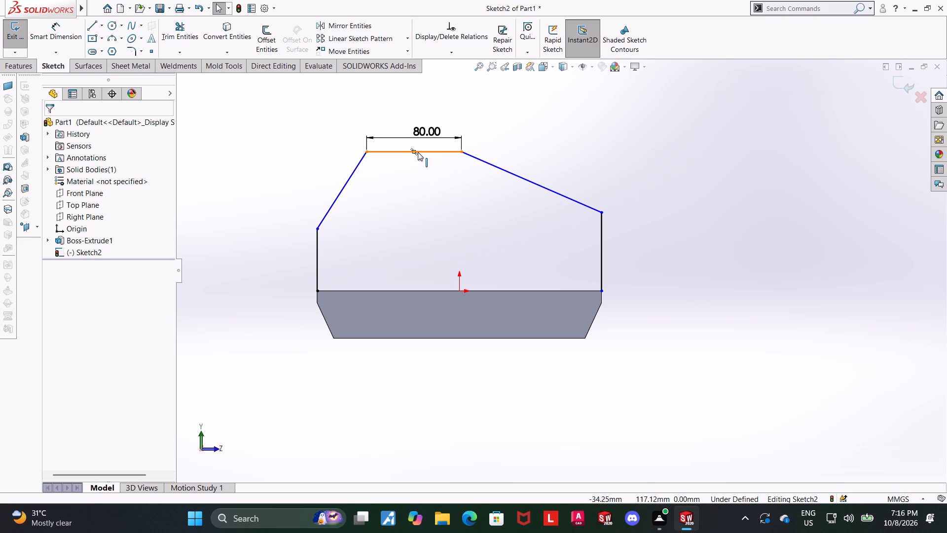
Center the top line over the block with a Vertical relation between its midpoint and the origin.
left_click(416, 152)
left_click(458, 290, "ctrl")
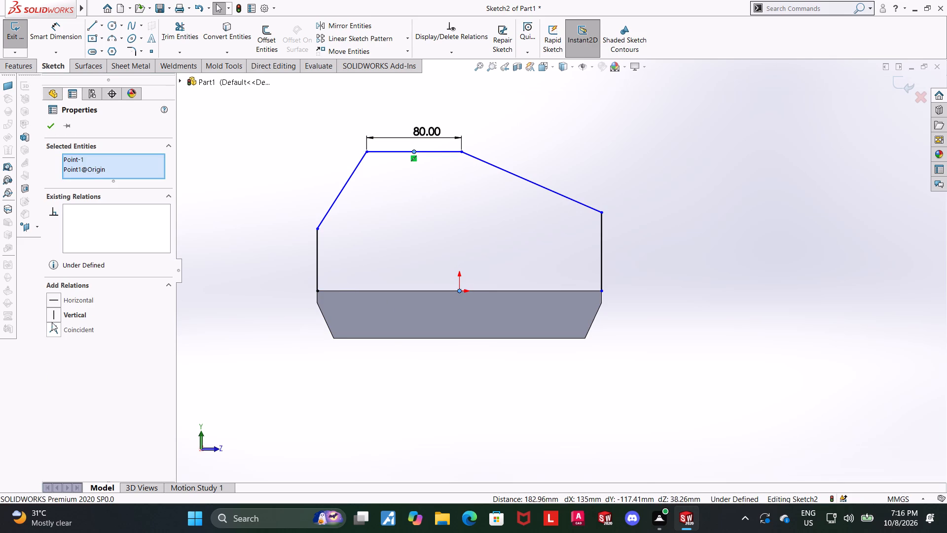
left_click(54, 312)
key("Escape")
key("Escape")
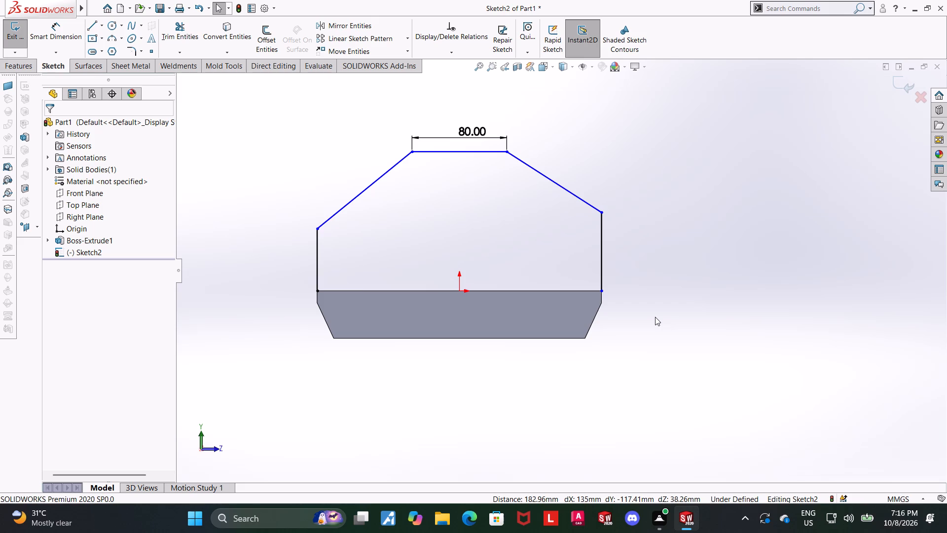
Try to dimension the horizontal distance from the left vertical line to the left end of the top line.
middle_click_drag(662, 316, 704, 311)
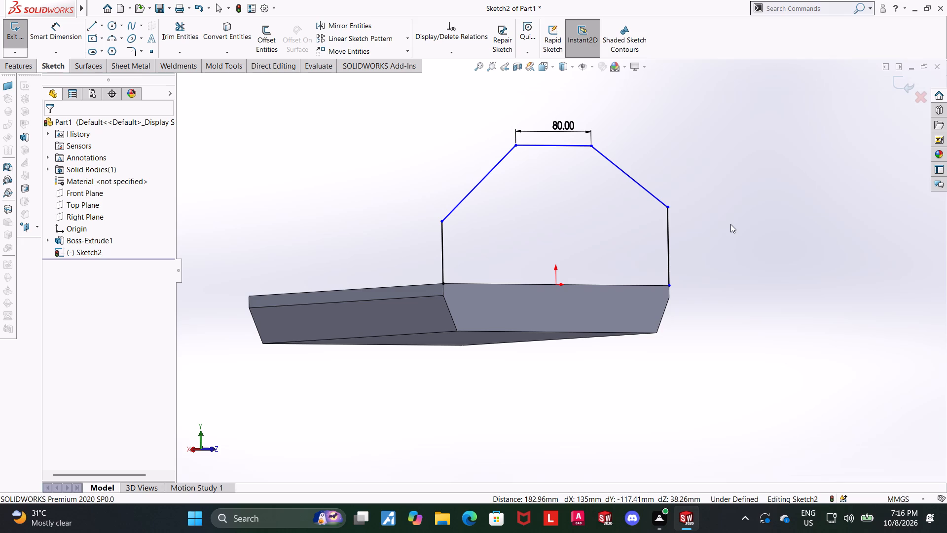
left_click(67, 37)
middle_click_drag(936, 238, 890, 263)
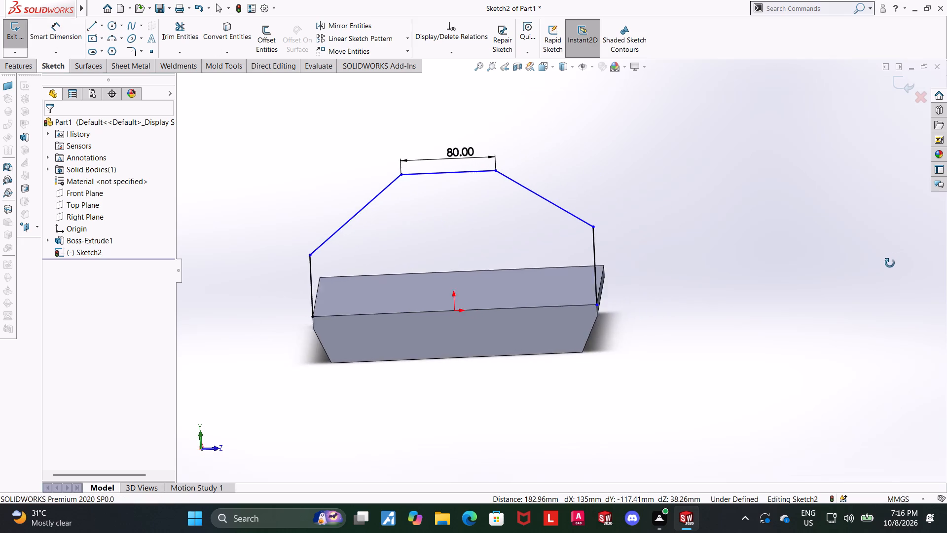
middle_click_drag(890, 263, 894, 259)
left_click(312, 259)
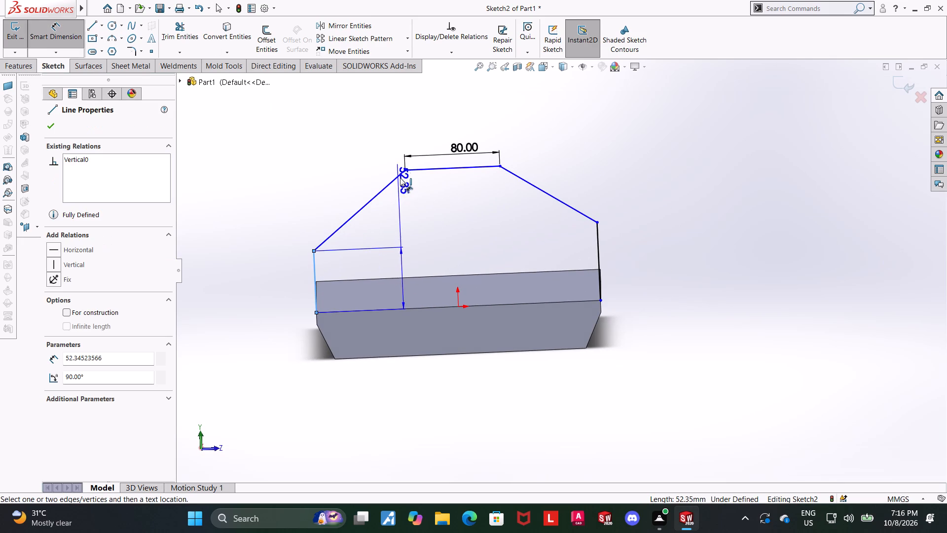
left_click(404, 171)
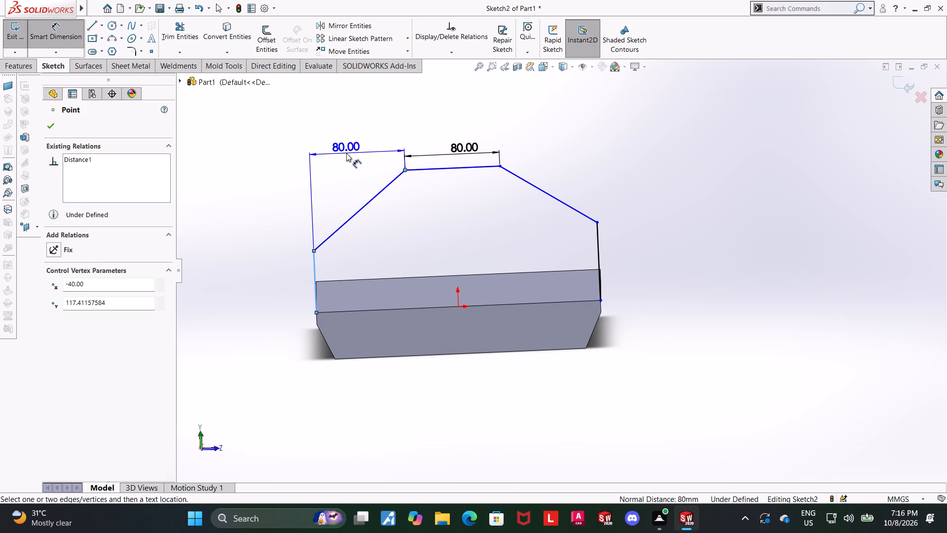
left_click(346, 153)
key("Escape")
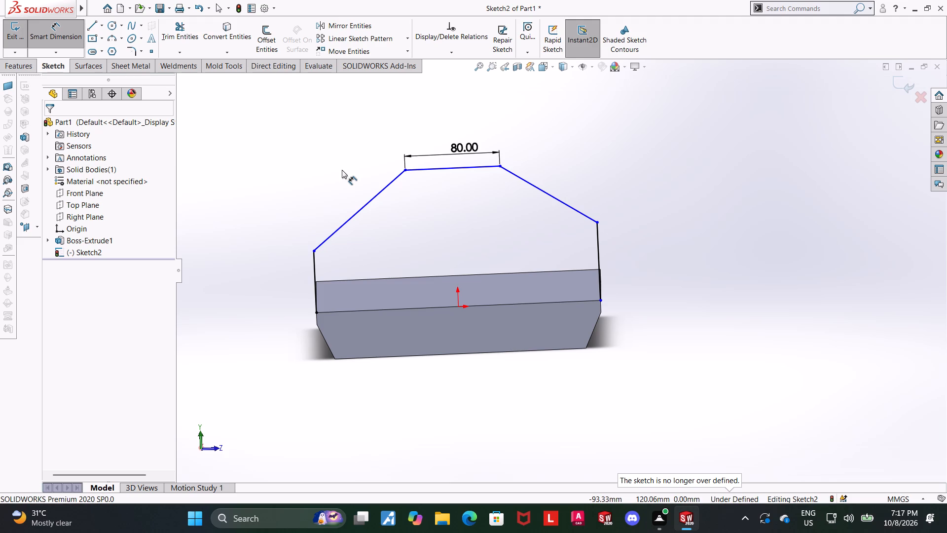
Check the length of the block's bottom edge in the Left view with Smart Dimension, without adding a dimension.
middle_click(617, 170)
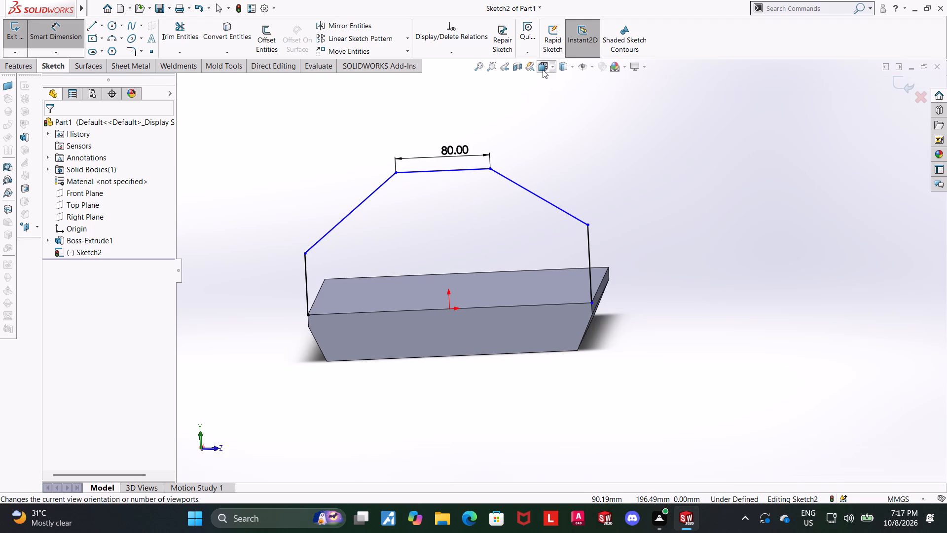
left_click(543, 70)
left_click(454, 284)
scroll(648, 237, "up", 2)
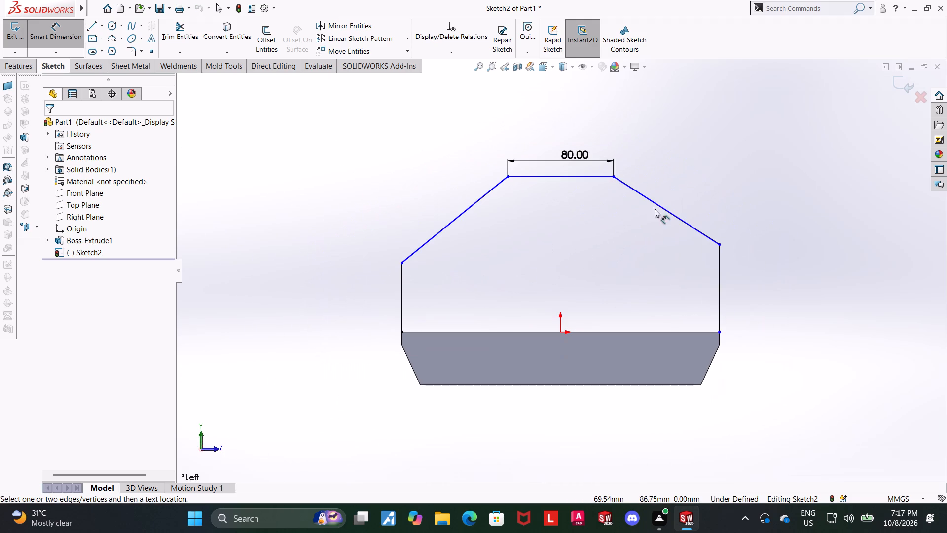
key("Escape")
left_click(39, 32)
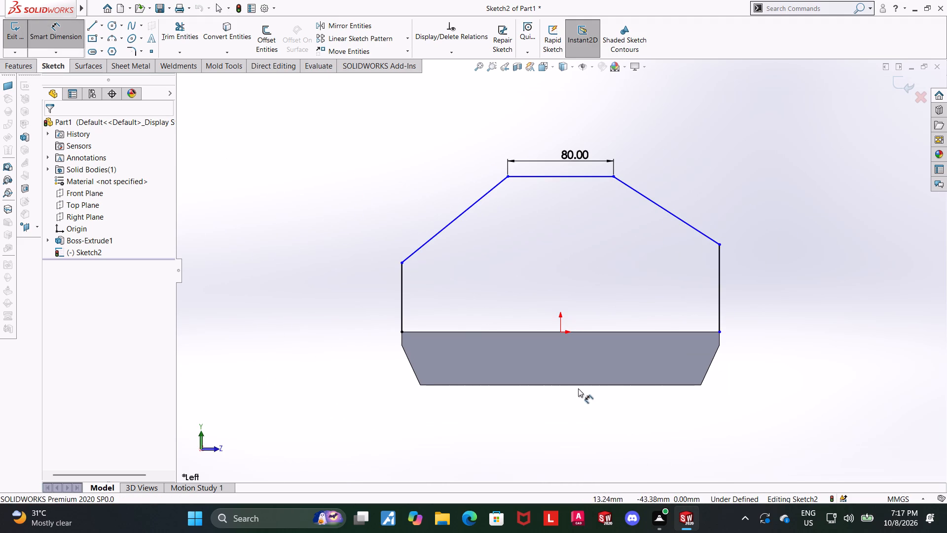
left_click(576, 384)
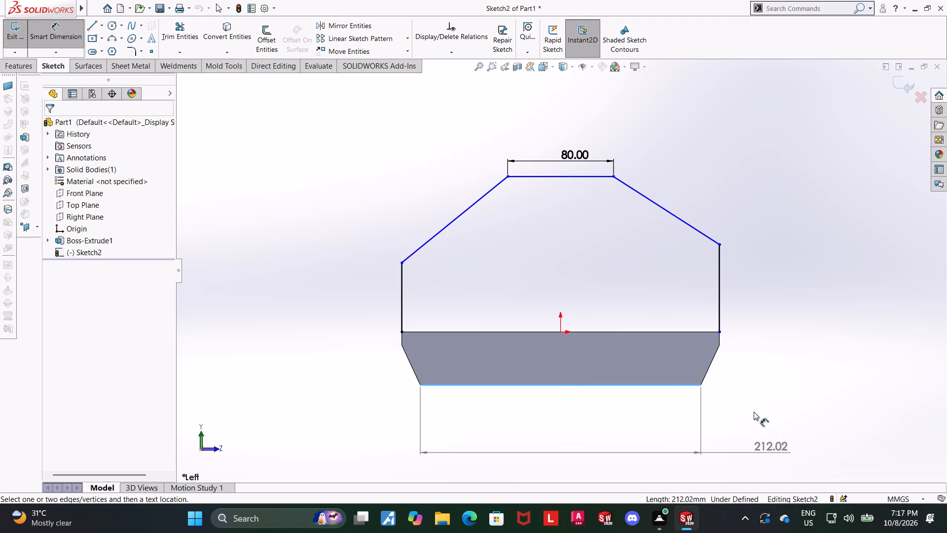
key("Escape")
Leave the dimension command and exit the end-face sketch.
middle_click_drag(648, 419, 694, 435)
scroll(690, 433, "up", 1)
key("ctrl+z")
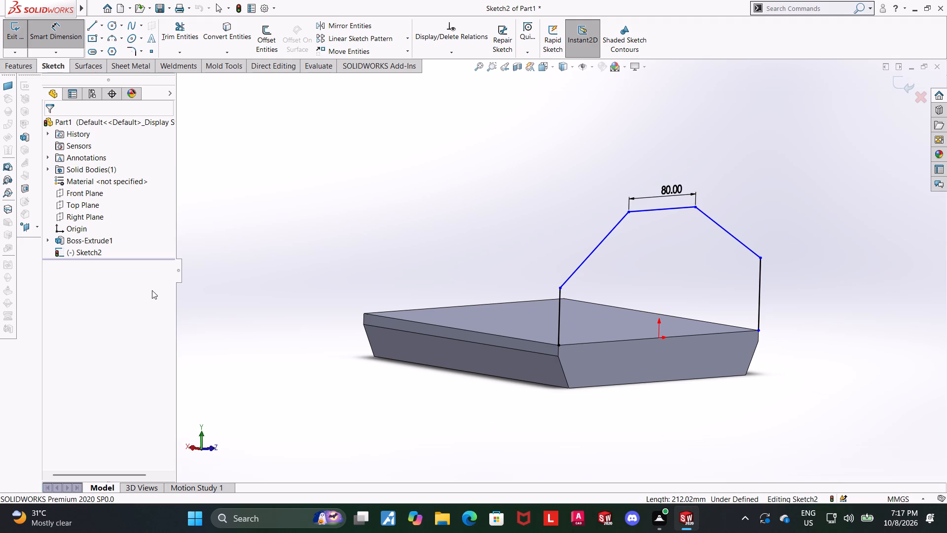
key("Escape")
left_click(894, 84)
Edit the base extrusion's profile sketch and set the half-width dimension from the centerline to 120/2 (60 mm).
scroll(680, 190, "up", 2)
middle_click_drag(551, 220, 573, 227)
left_click(55, 239)
left_click(81, 253)
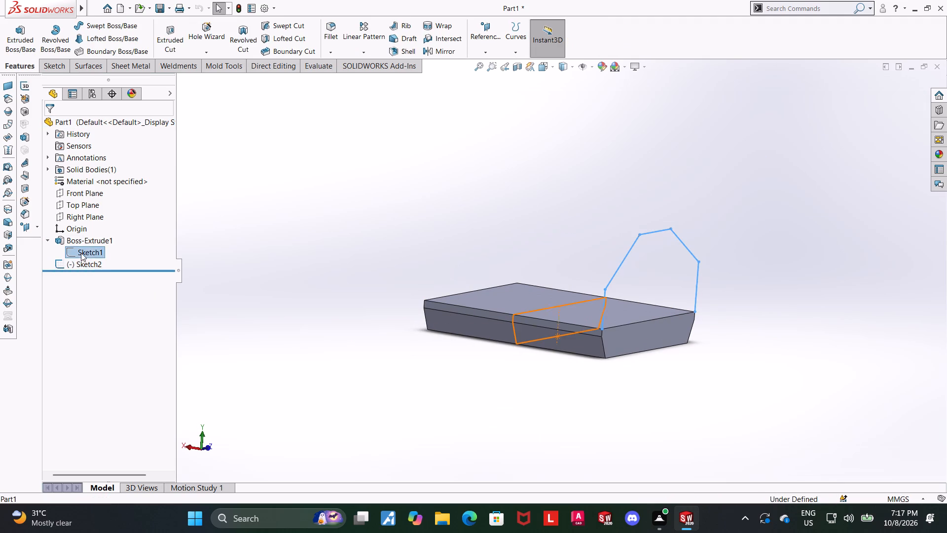
left_click(91, 225)
left_click(88, 239)
left_click(113, 227)
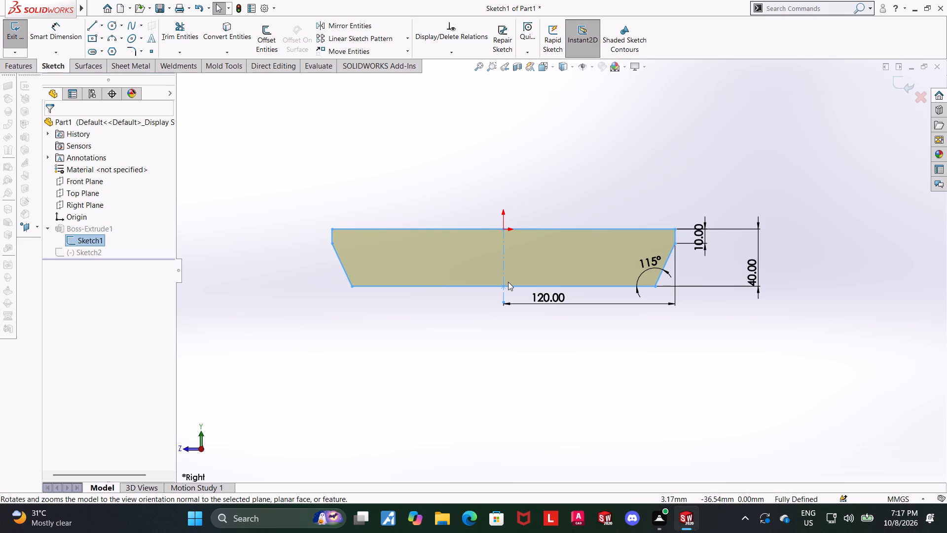
left_click(553, 297)
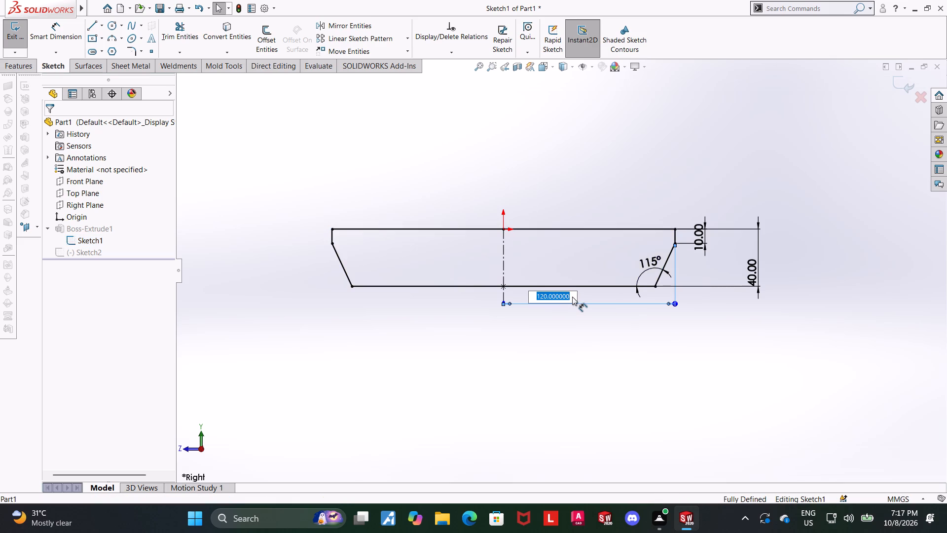
type("120/2")
key("Return")
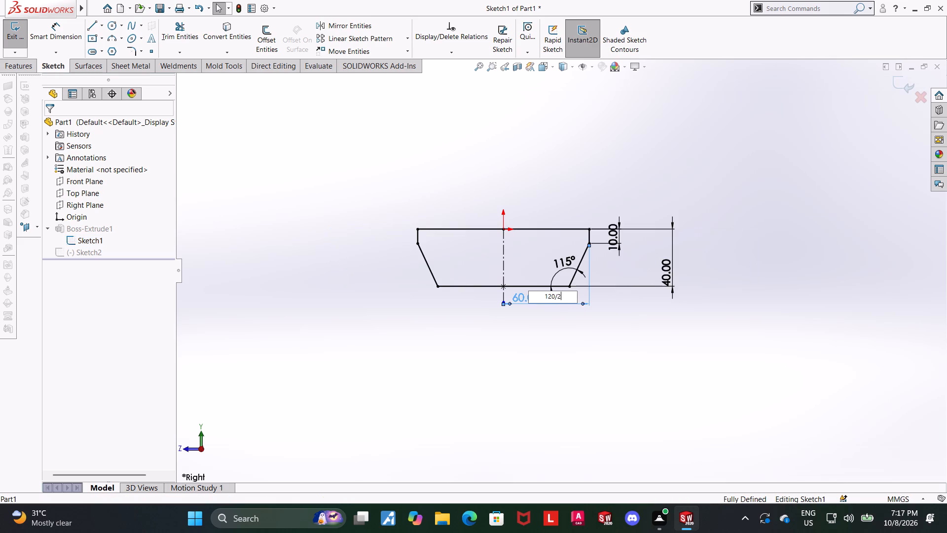
key("Escape")
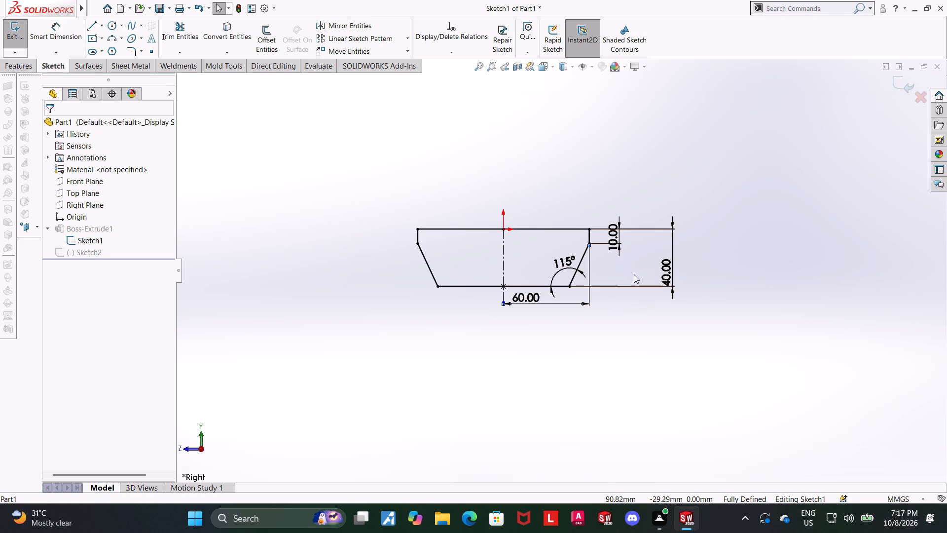
Exit the base profile sketch and reopen the end-face profile sketch for editing, viewed normal to its plane.
left_click(893, 81)
middle_click_drag(754, 212, 720, 228)
scroll(719, 235, "up", 4)
middle_click_drag(710, 194, 660, 208)
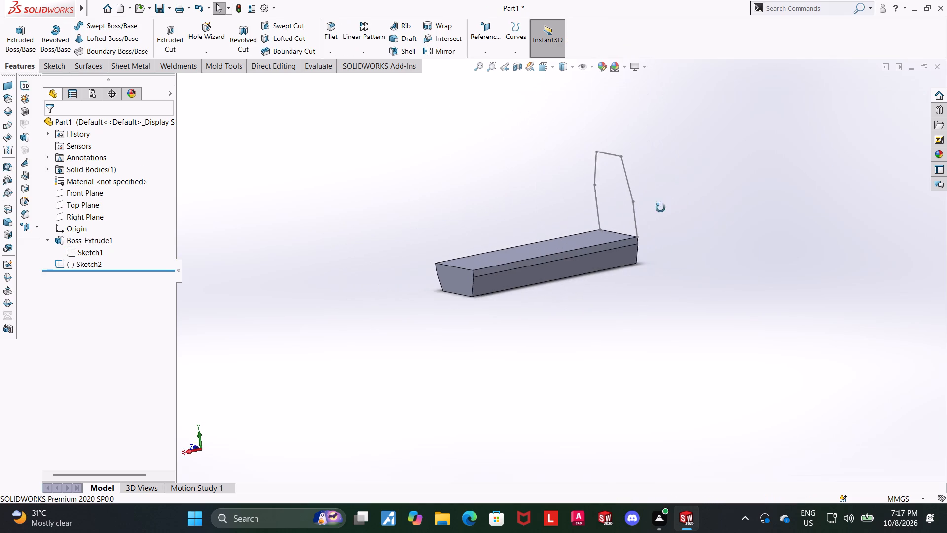
middle_click_drag(660, 208, 584, 234)
left_click(68, 266)
left_click(103, 253)
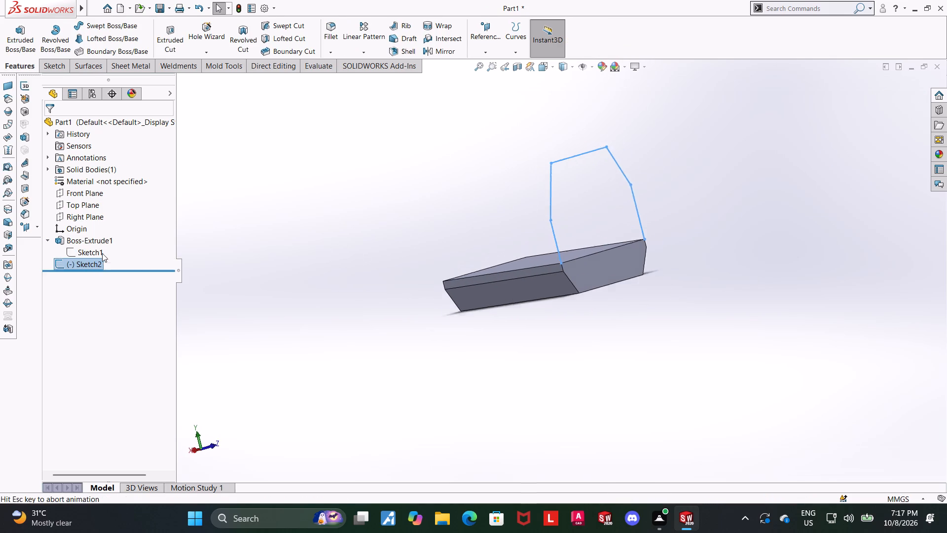
scroll(652, 300, "up", 2)
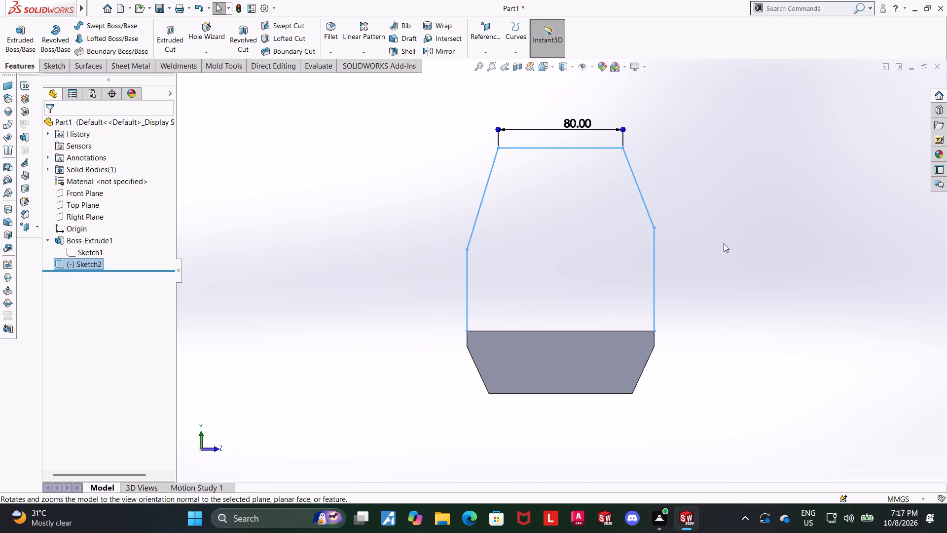
left_click(724, 243)
left_click(540, 145)
left_click(91, 266)
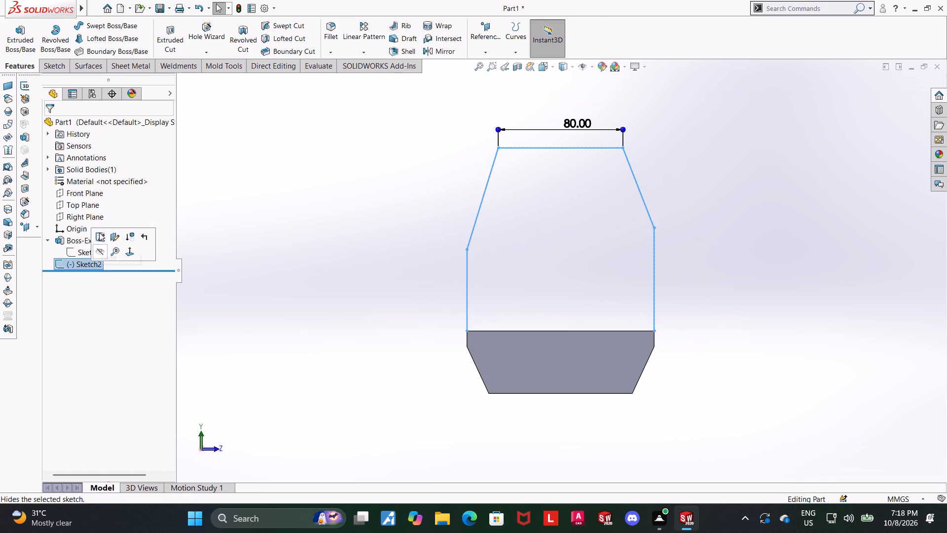
left_click(99, 232)
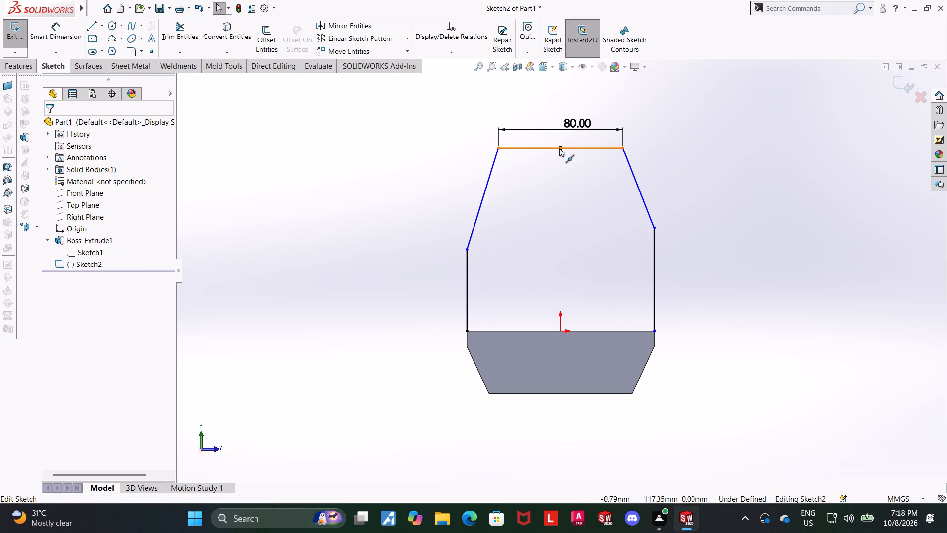
Apply a vertical relation between the midpoint of the profile's top line and the origin.
left_click(559, 148)
left_click(563, 329, "ctrl")
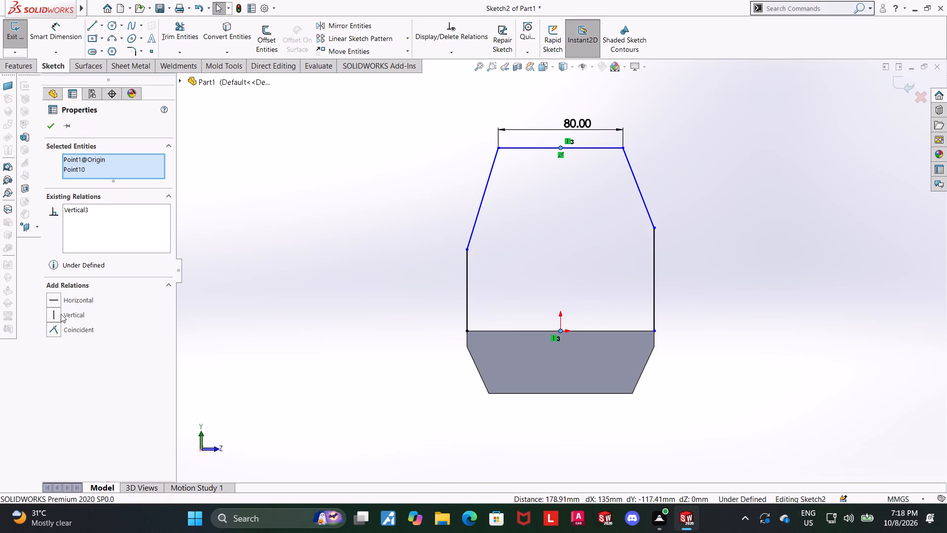
left_click(51, 317)
key("Escape")
key("Escape")
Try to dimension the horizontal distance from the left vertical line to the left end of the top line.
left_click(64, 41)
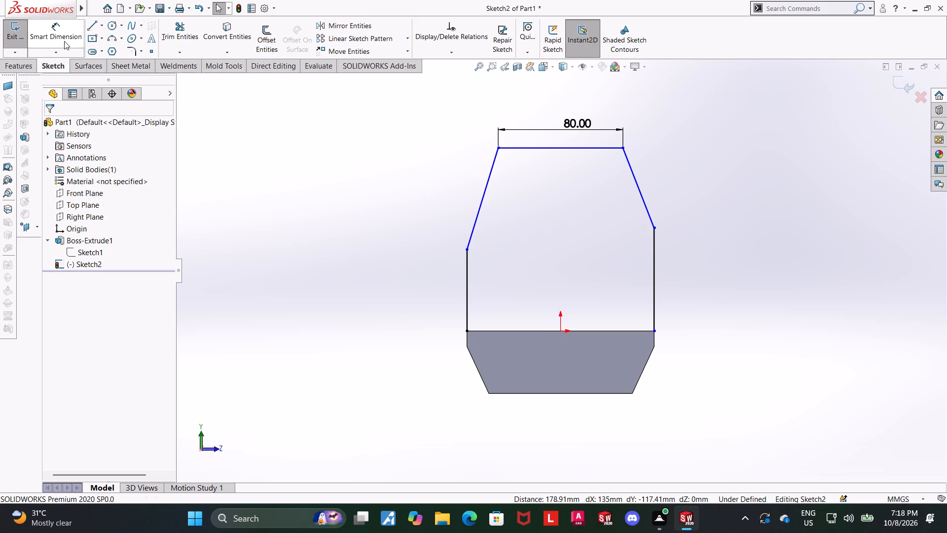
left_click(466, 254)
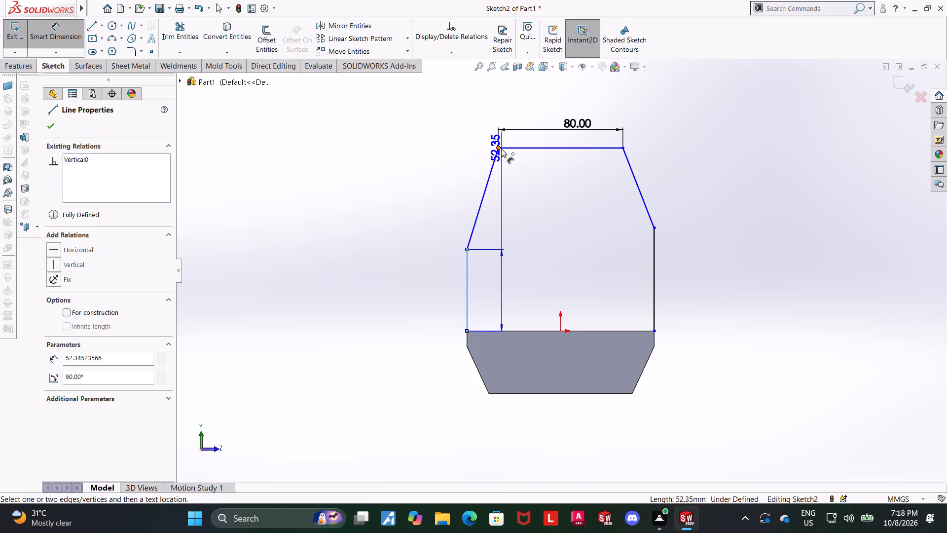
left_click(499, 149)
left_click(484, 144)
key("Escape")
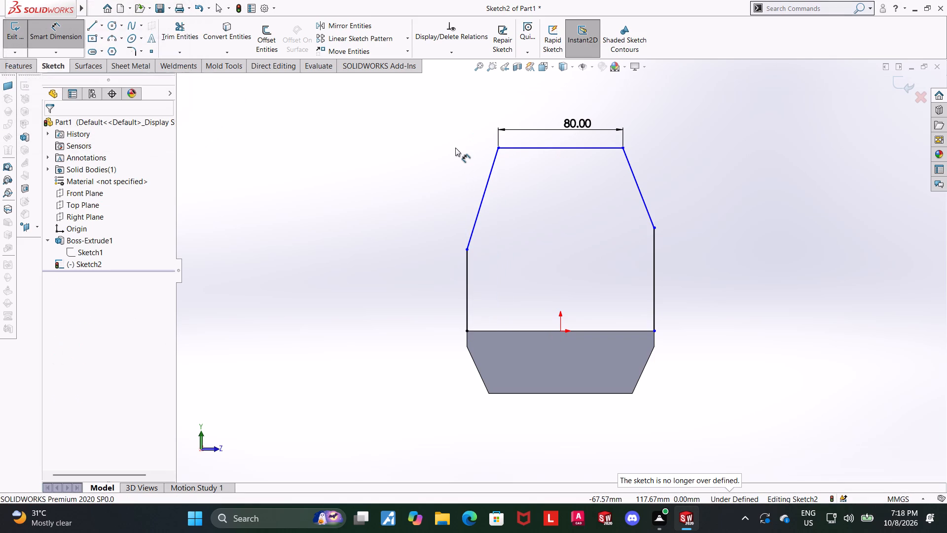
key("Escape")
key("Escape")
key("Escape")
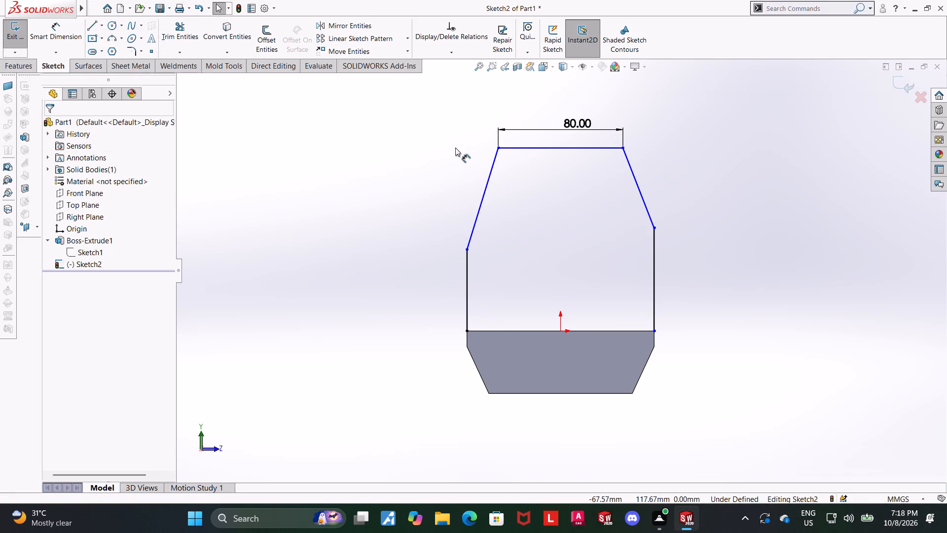
Dimension the height from the block's top edge to the profile's top line as 100 mm.
left_click(65, 32)
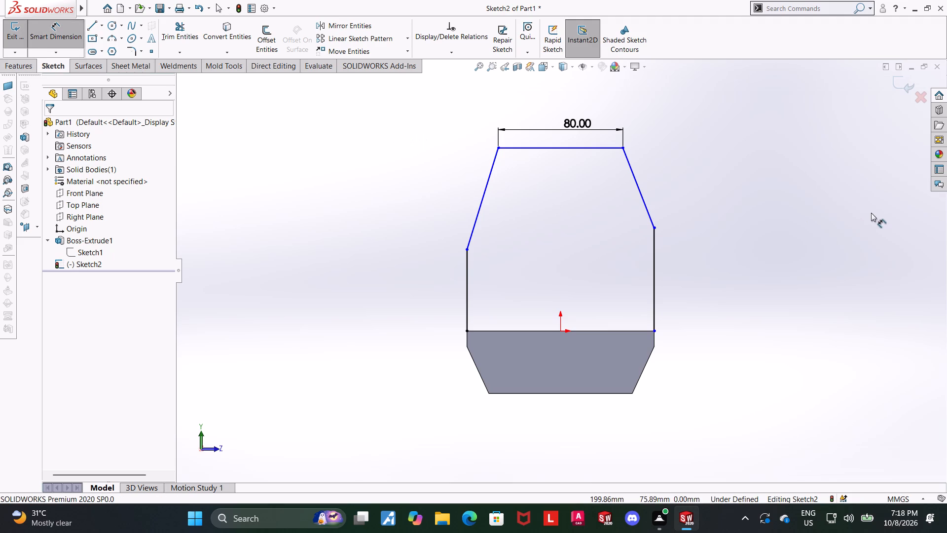
left_click(588, 145)
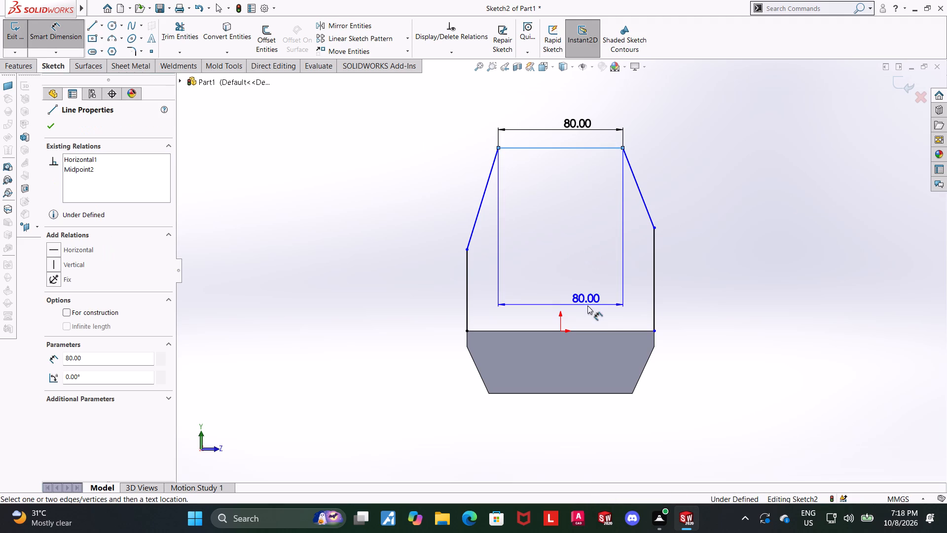
left_click(593, 329)
key("Escape")
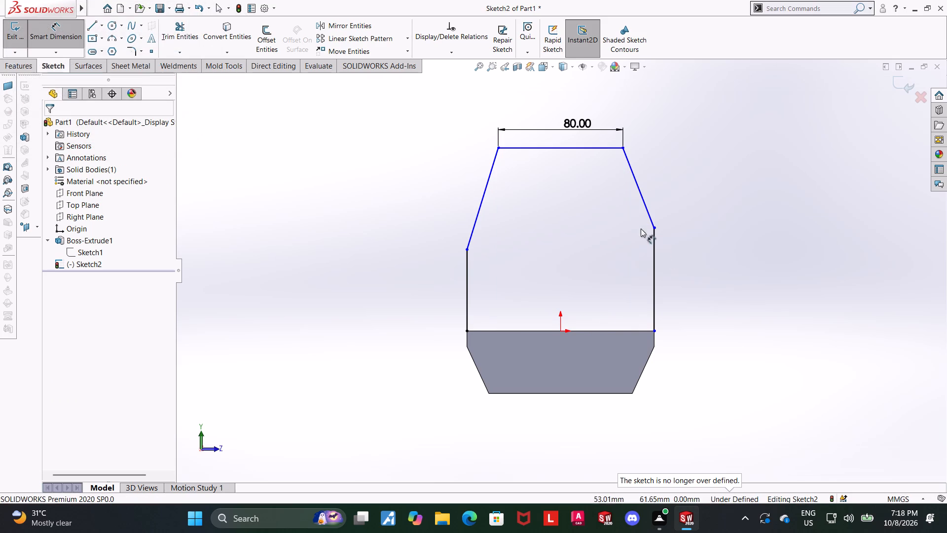
left_click(604, 144)
left_click(605, 146)
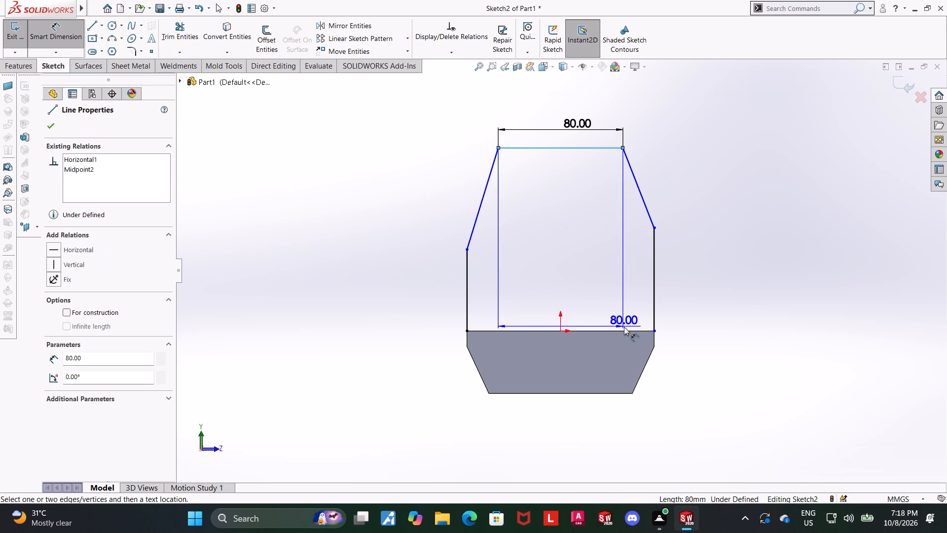
left_click(625, 330)
left_click(754, 314)
type("100")
key("Return")
key("Escape")
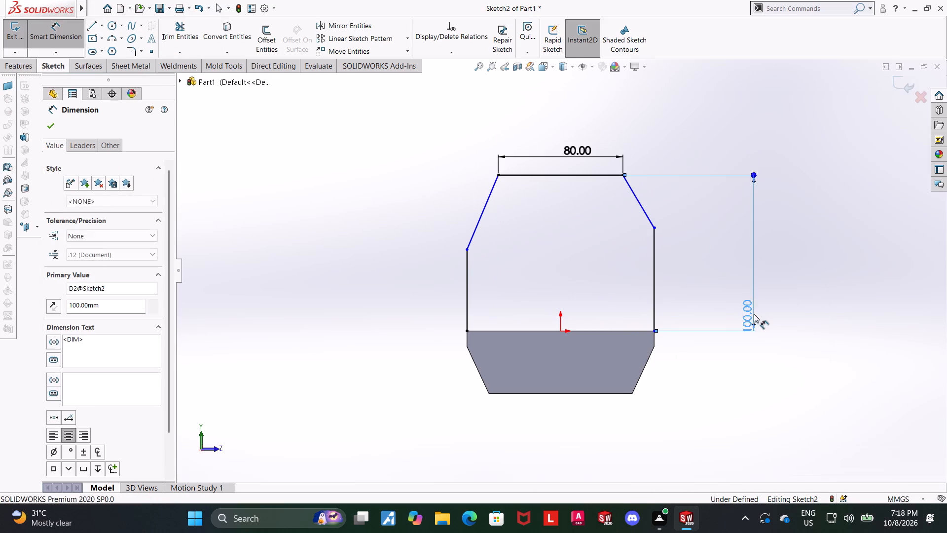
Add a horizontal relation between the upper endpoints of the profile's two vertical side lines.
left_click(654, 229)
left_click(468, 250, "ctrl")
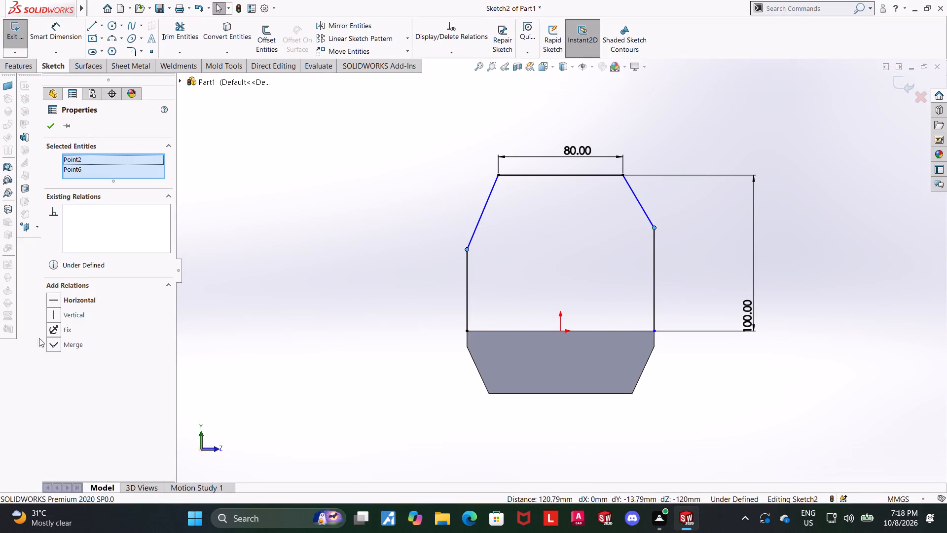
left_click(54, 305)
key("Escape")
key("Escape")
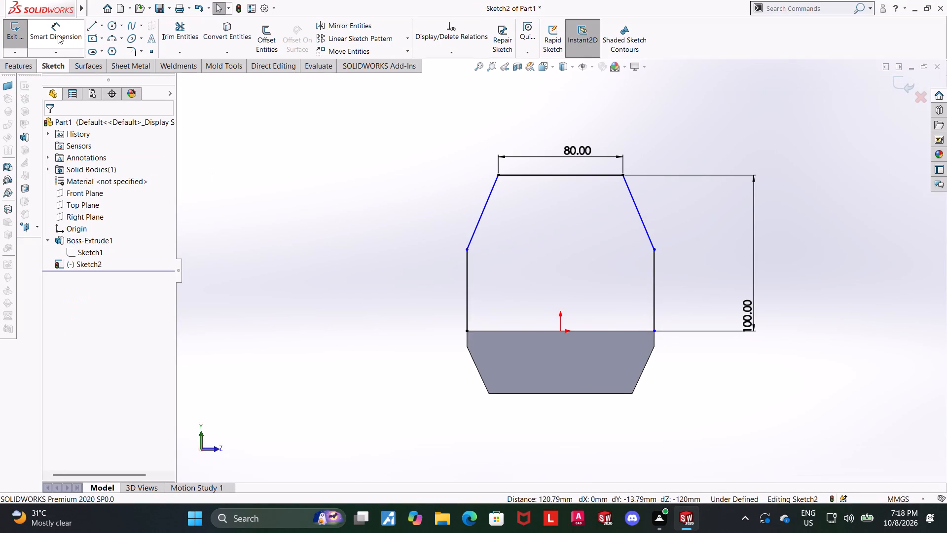
Dimension the height from the block's top edge to the right vertical line's upper endpoint as 25 mm.
left_click(58, 35)
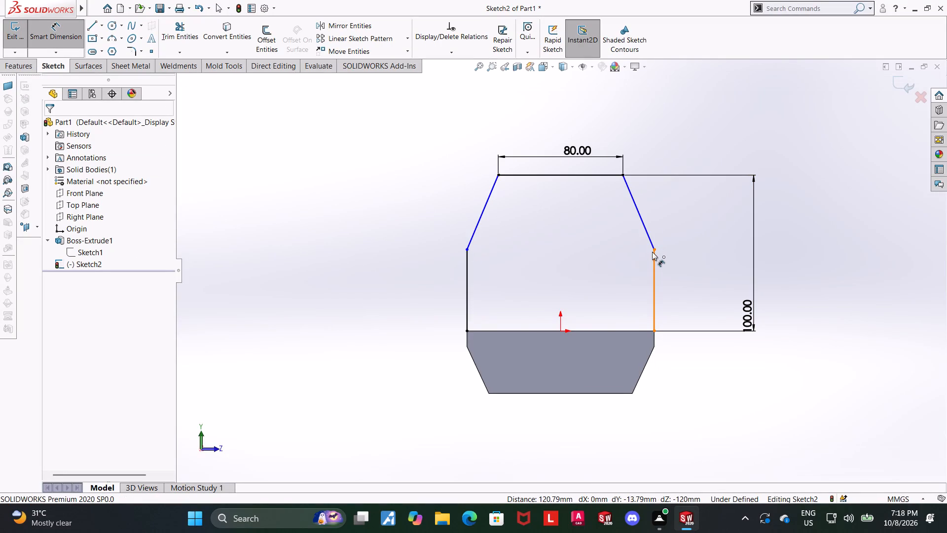
left_click(653, 250)
left_click(632, 330)
left_click(678, 313)
type("25")
key("Return")
key("Escape")
key("Escape")
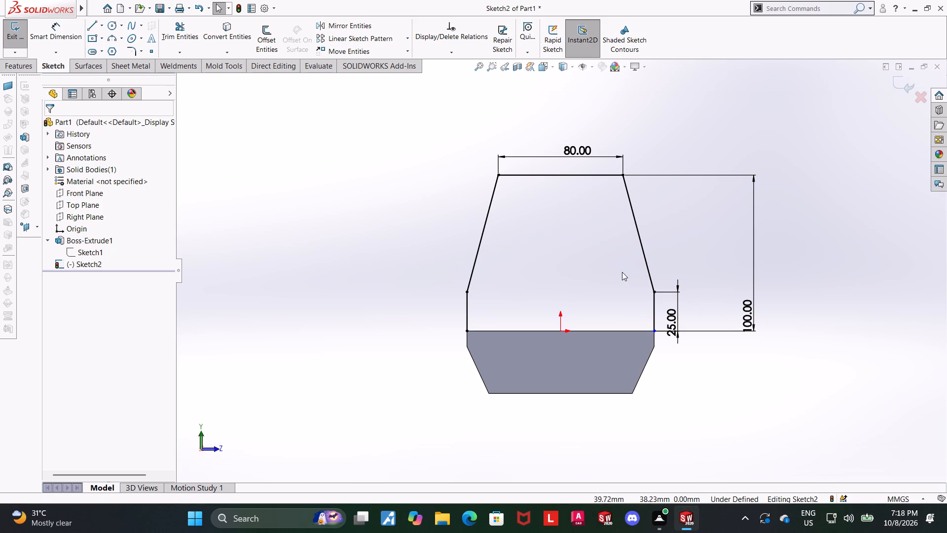
Close the profile with a line along the block's top edge joining the lower ends of both side lines, and exit the sketch.
middle_click_drag(592, 277, 684, 265)
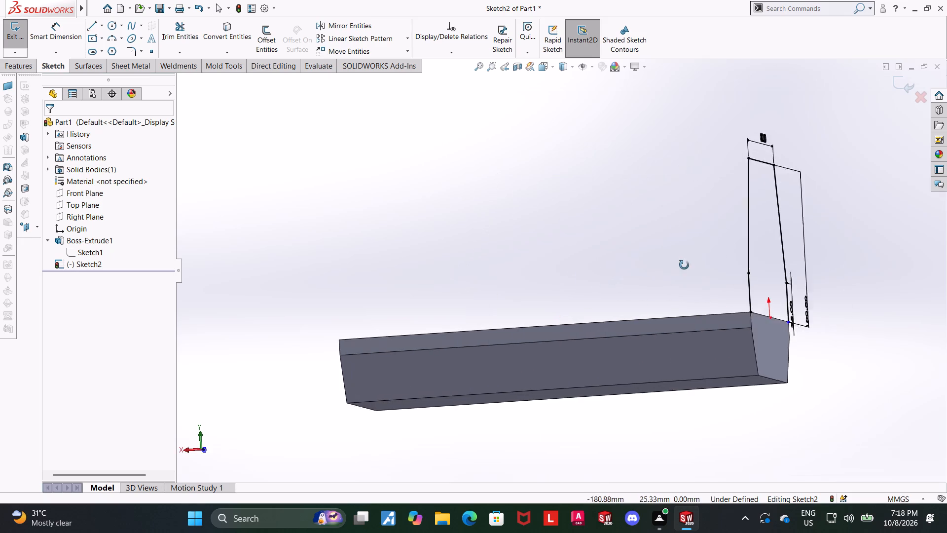
middle_click_drag(684, 265, 645, 298)
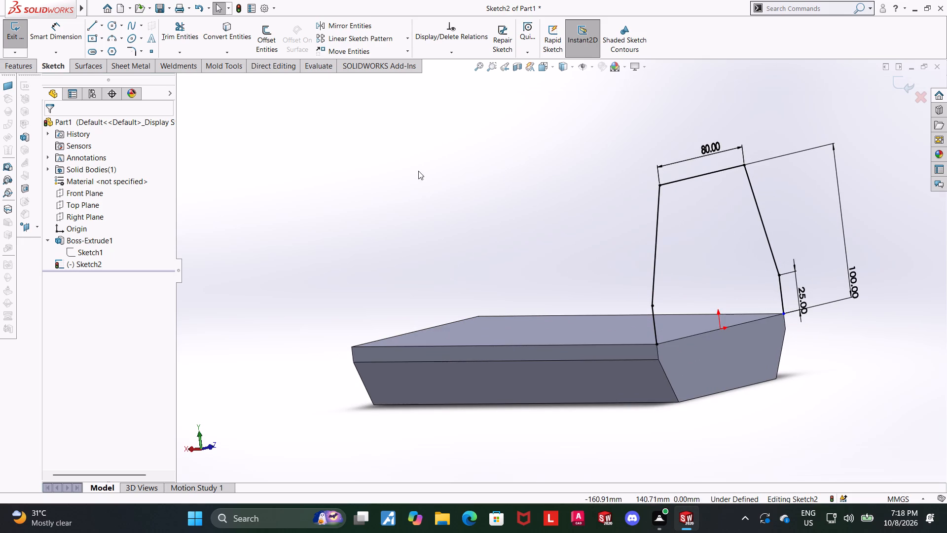
left_click(86, 264)
left_click(106, 253)
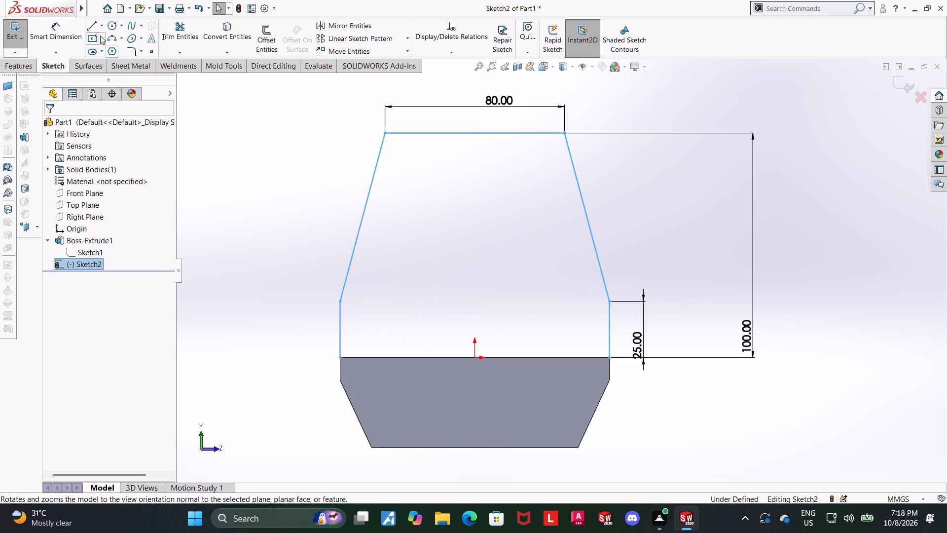
left_click(96, 26)
left_click(340, 357)
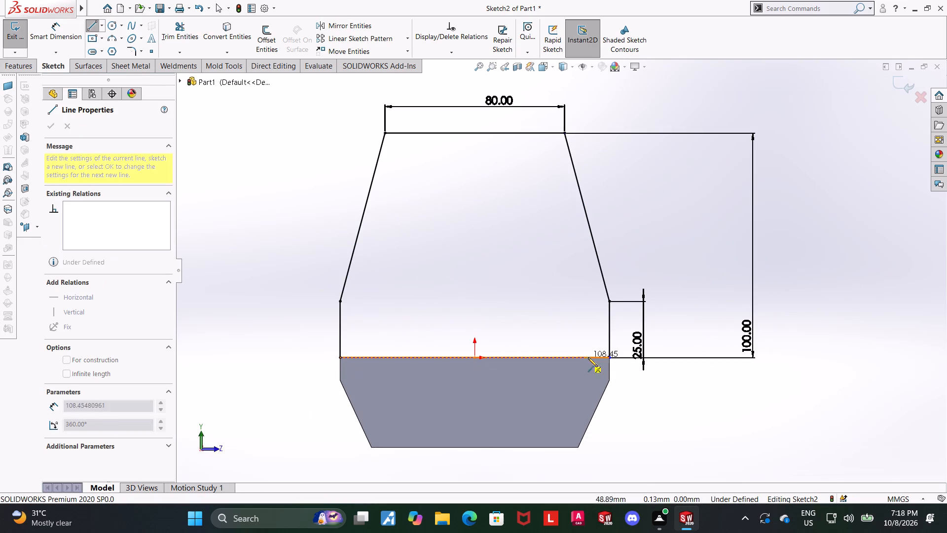
left_click(608, 355)
key("Escape")
key("Escape")
key("Escape")
scroll(504, 363, "up", 2)
middle_click_drag(496, 370, 526, 381)
left_click(899, 83)
scroll(822, 140, "up", 2)
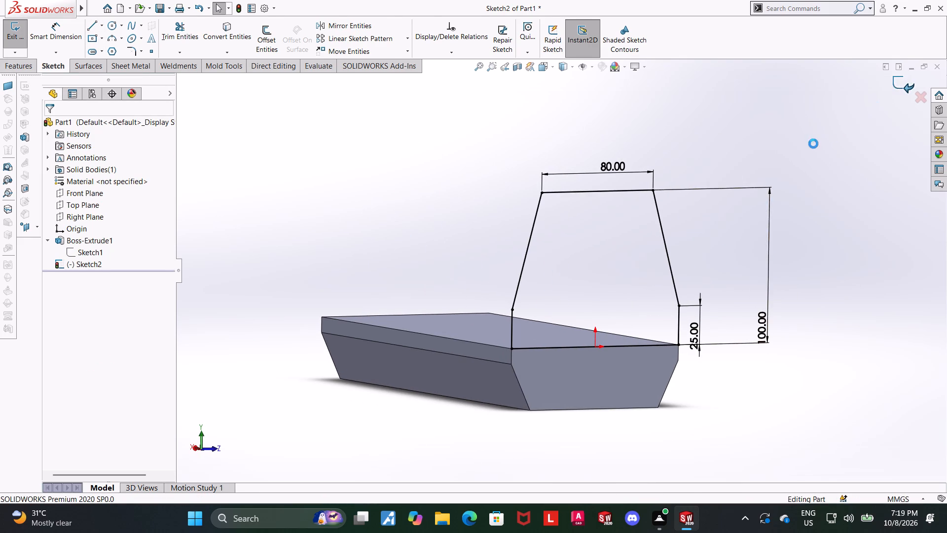
Start a Boss-Extrude of the closed end profile with its start condition set to Offset at 20 mm.
scroll(813, 144, "up", 3)
middle_click_drag(386, 520, 440, 488)
middle_click_drag(470, 380, 499, 386)
scroll(476, 381, "up", 1)
left_click(78, 268)
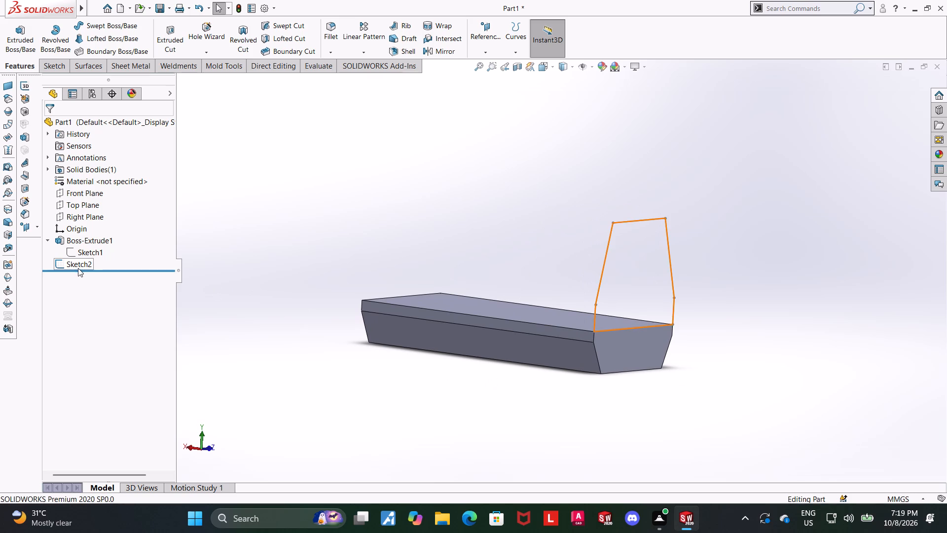
left_click(25, 53)
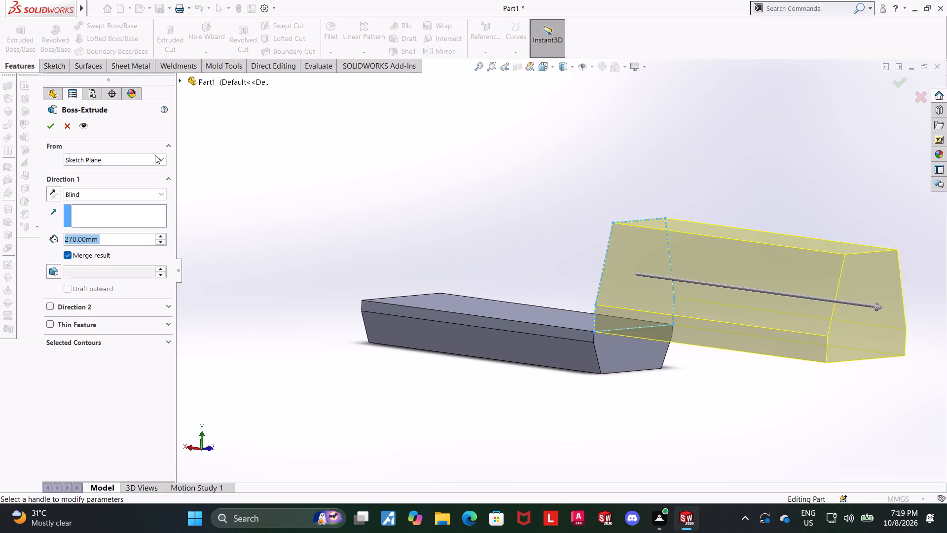
left_click(94, 158)
left_click(87, 196)
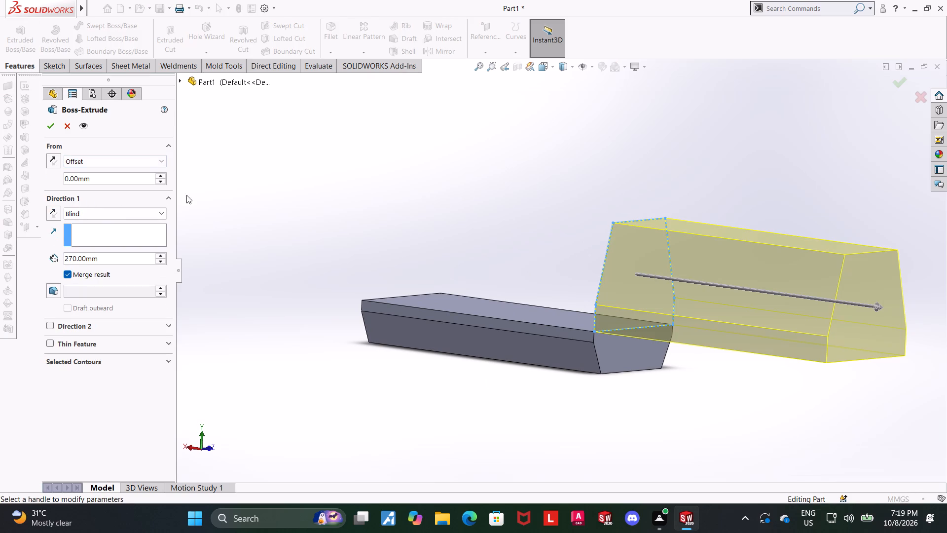
left_click_drag(101, 180, 69, 180)
type("20")
key("Return")
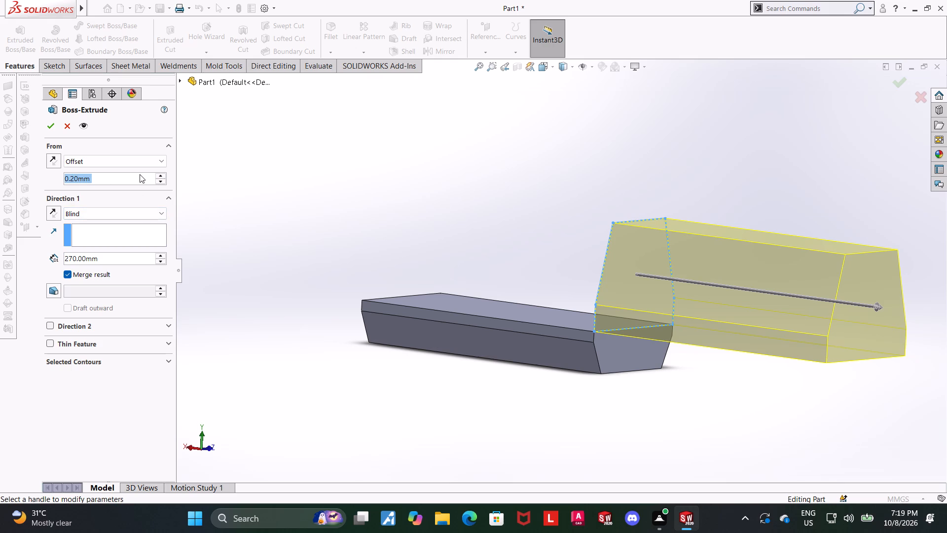
key("2")
key("0")
key("Return")
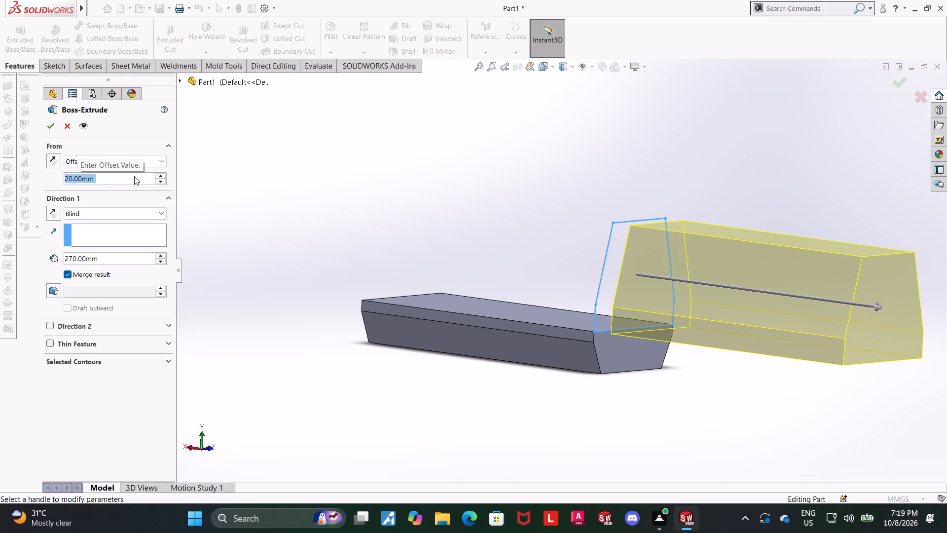
left_click(51, 158)
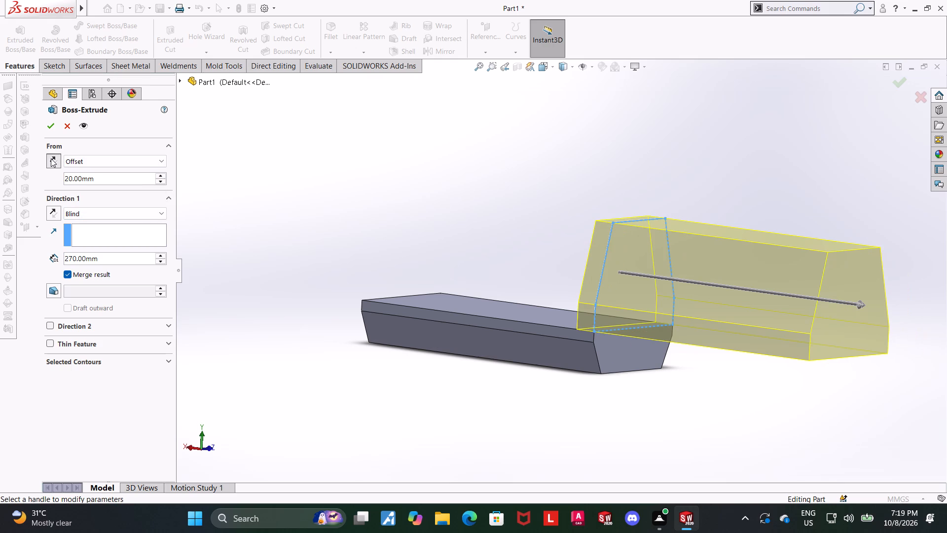
left_click(51, 158)
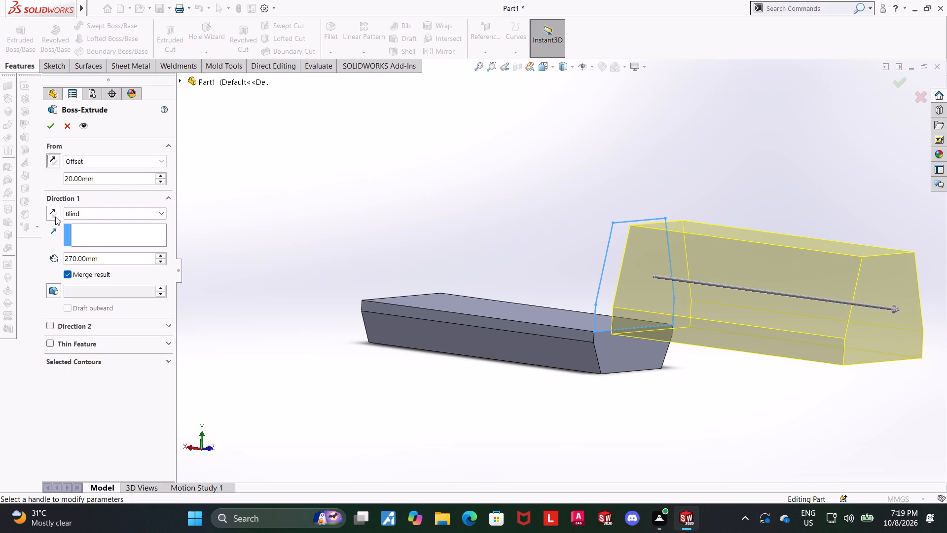
Reverse the extrusion direction so it runs back over the block and set its blind depth to 100 mm.
left_click(55, 215)
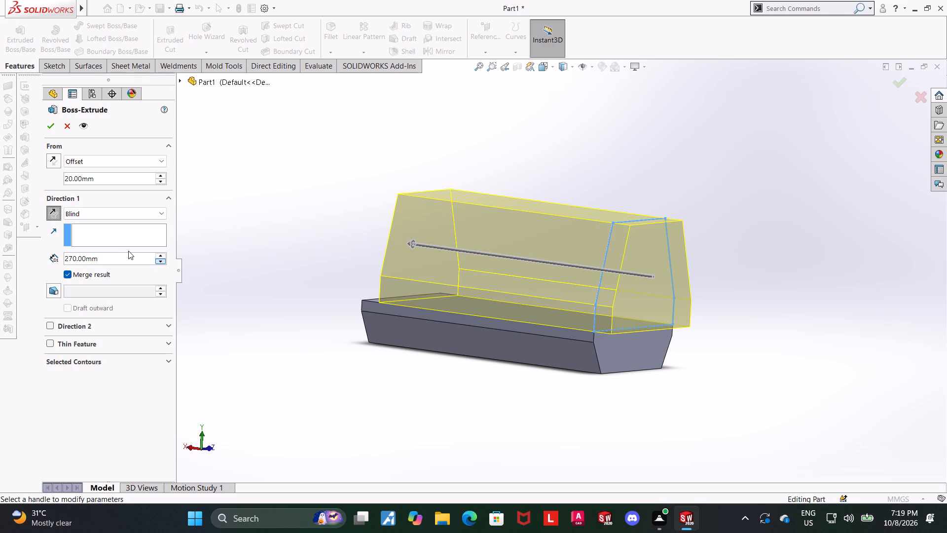
left_click_drag(114, 259, 20, 259)
left_click(133, 263)
left_click_drag(131, 262, 122, 262)
left_click_drag(122, 262, 0, 253)
type("270-170")
key("Return")
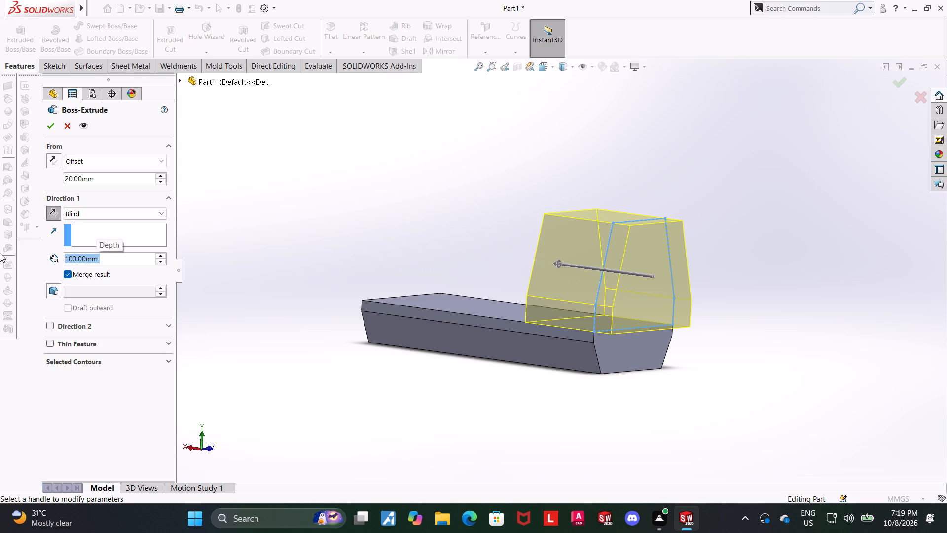
Set the upper body's extrusion depth to 120 mm and complete the Boss-Extrude.
middle_click_drag(472, 202, 540, 247)
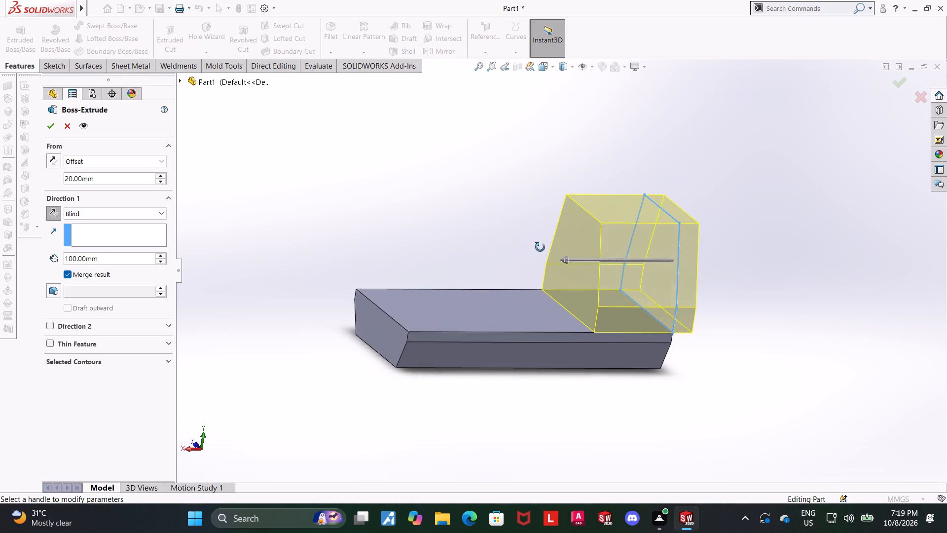
middle_click_drag(540, 247, 542, 267)
left_click(110, 260)
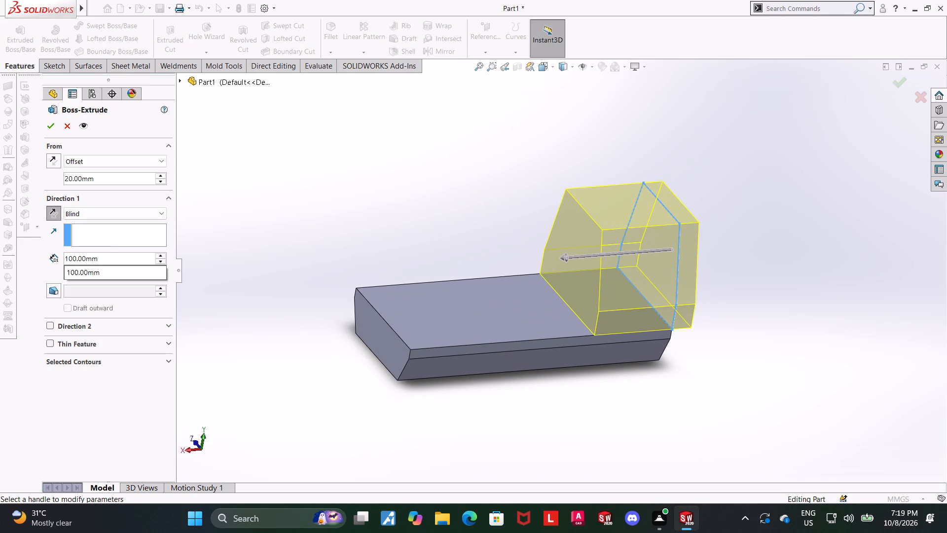
left_click_drag(111, 258, 40, 258)
type("120")
key("Return")
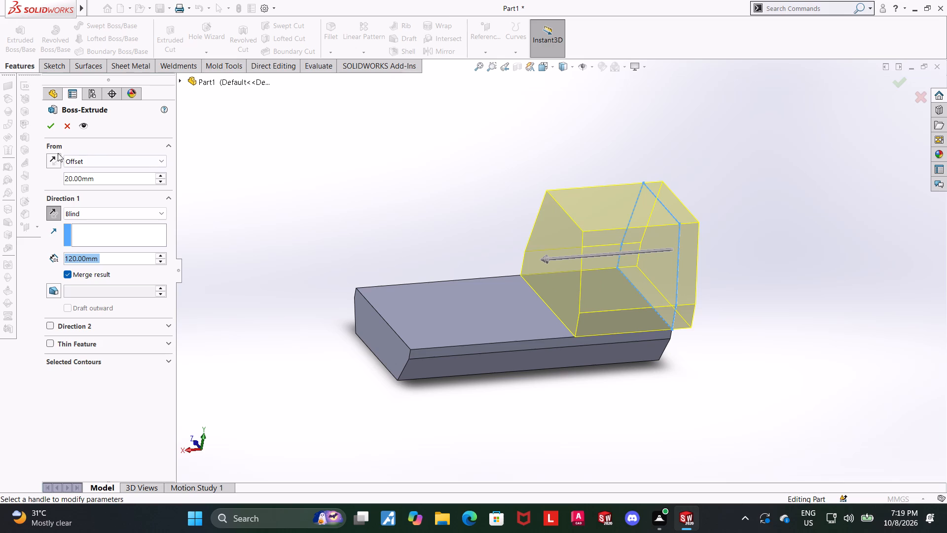
left_click(52, 123)
left_click(465, 216)
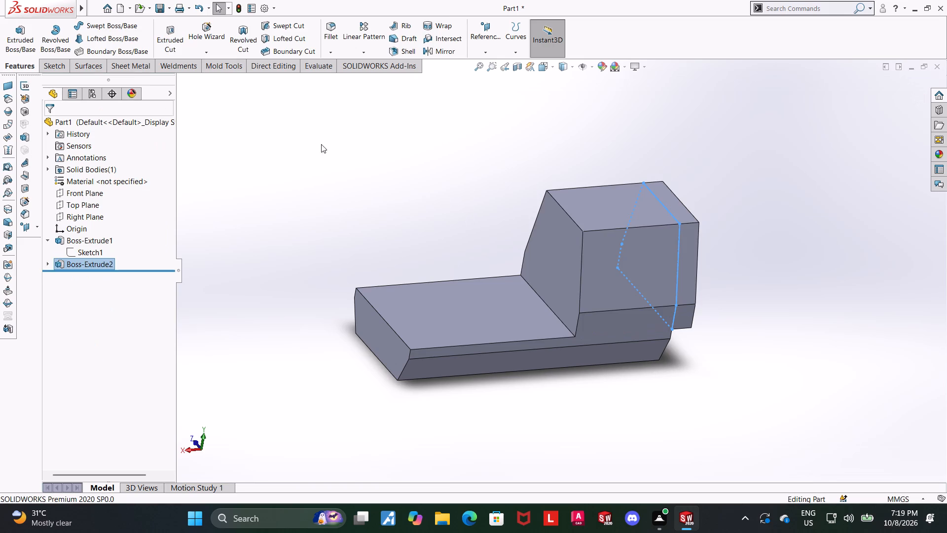
Measure the distance between the block's far top end edge and the bottom edge of the upper body's inner face.
left_click(319, 61)
left_click(109, 40)
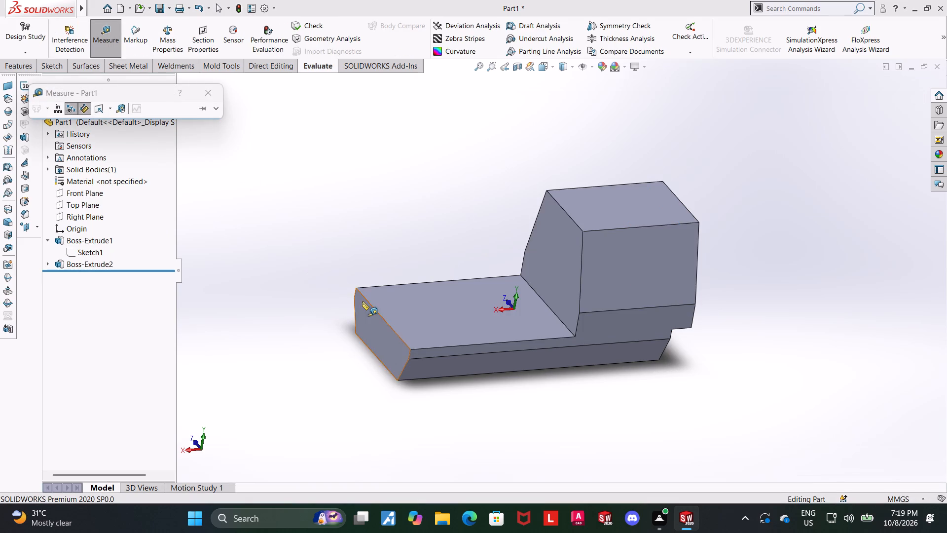
left_click(372, 304)
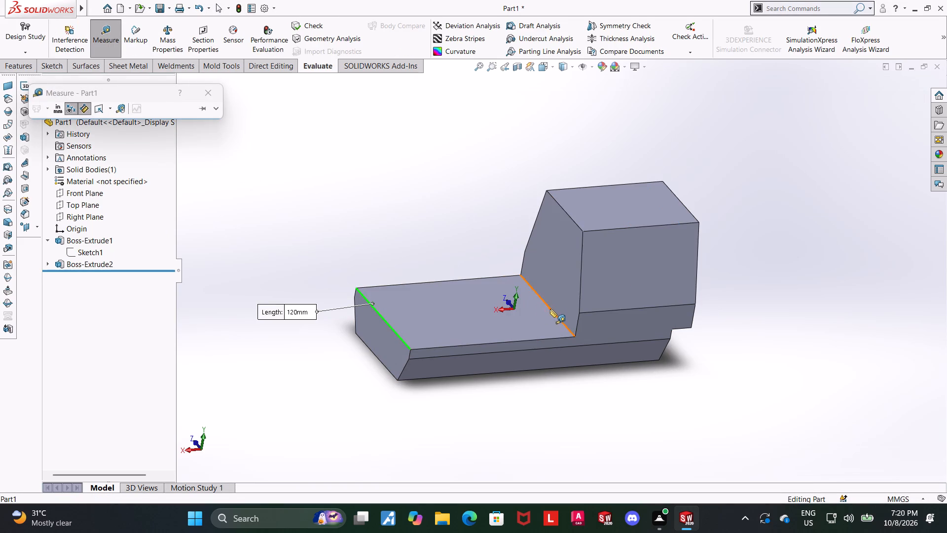
left_click(552, 309)
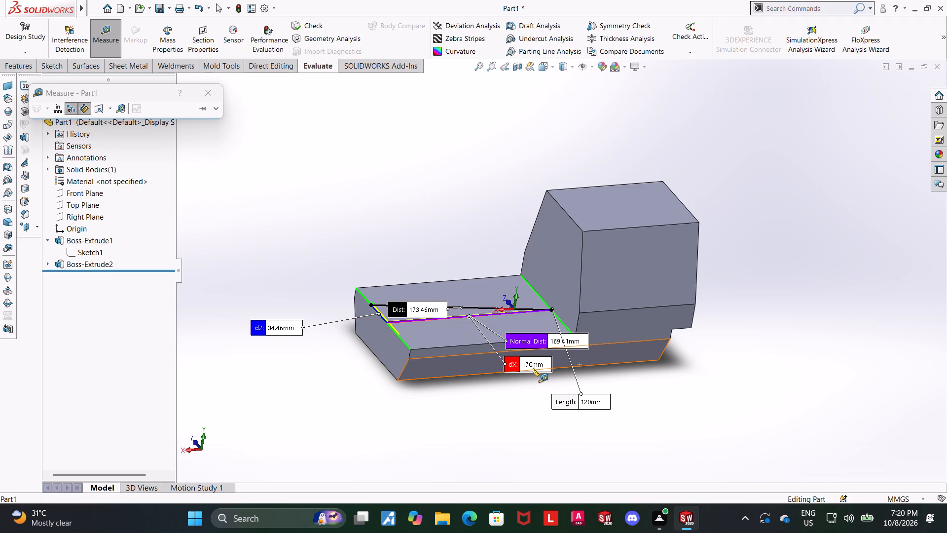
key("Escape")
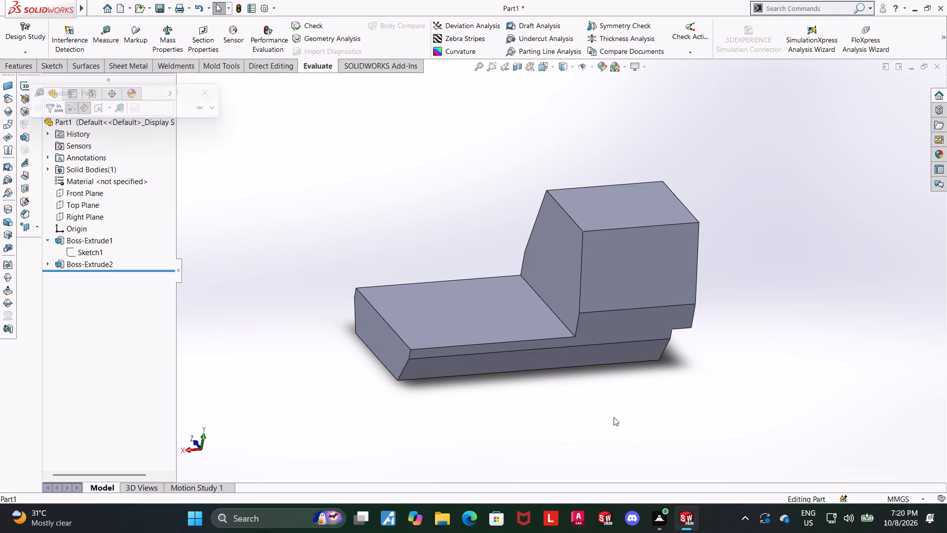
Measure from the midpoint of the upper body's inner bottom edge to the block's far top end edge.
left_click(111, 34)
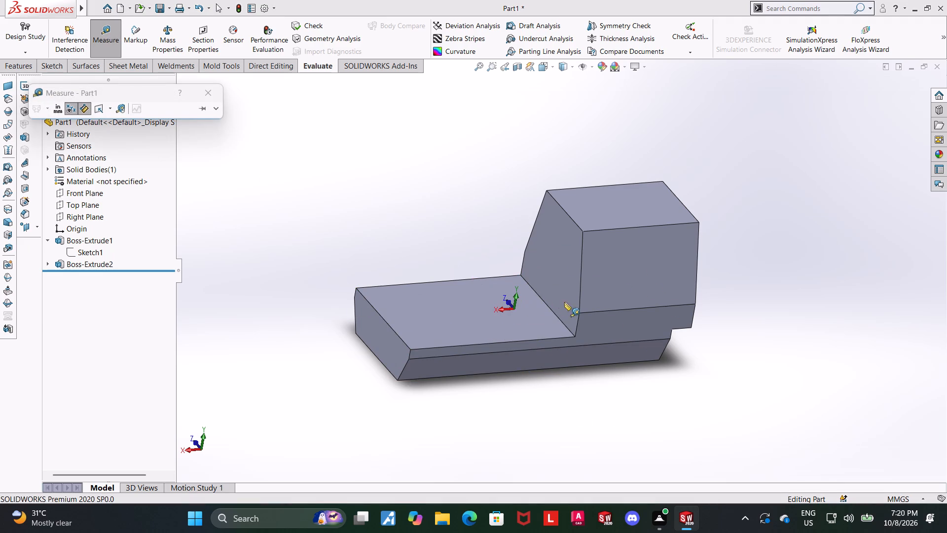
left_click(547, 306)
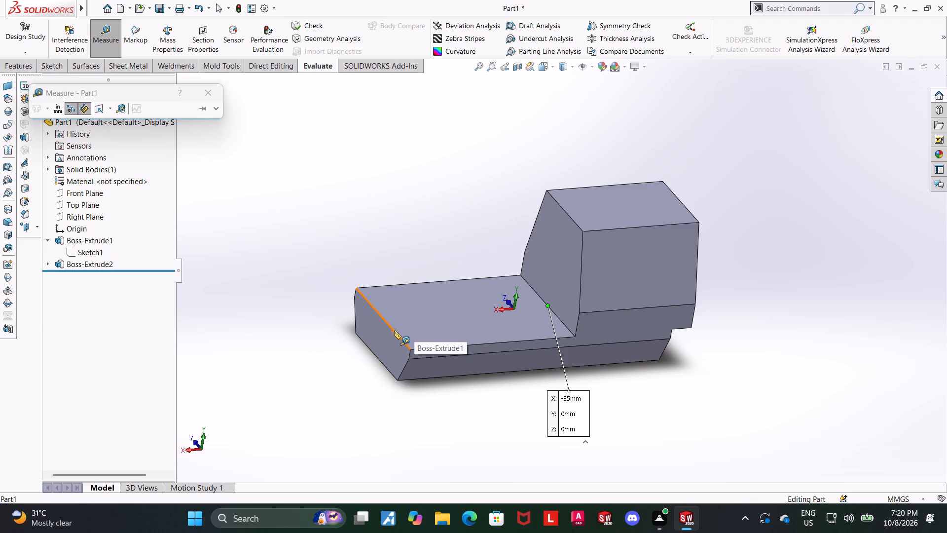
left_click(396, 332)
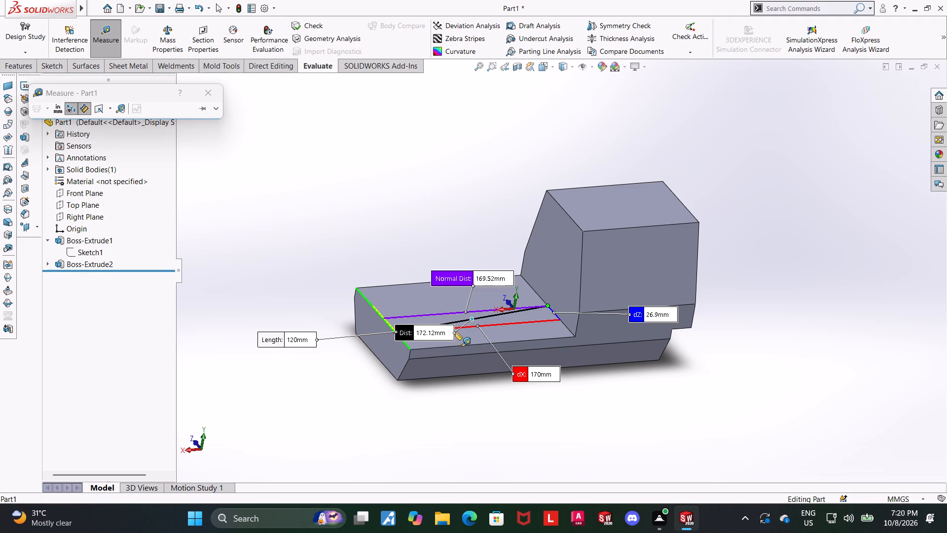
key("Escape")
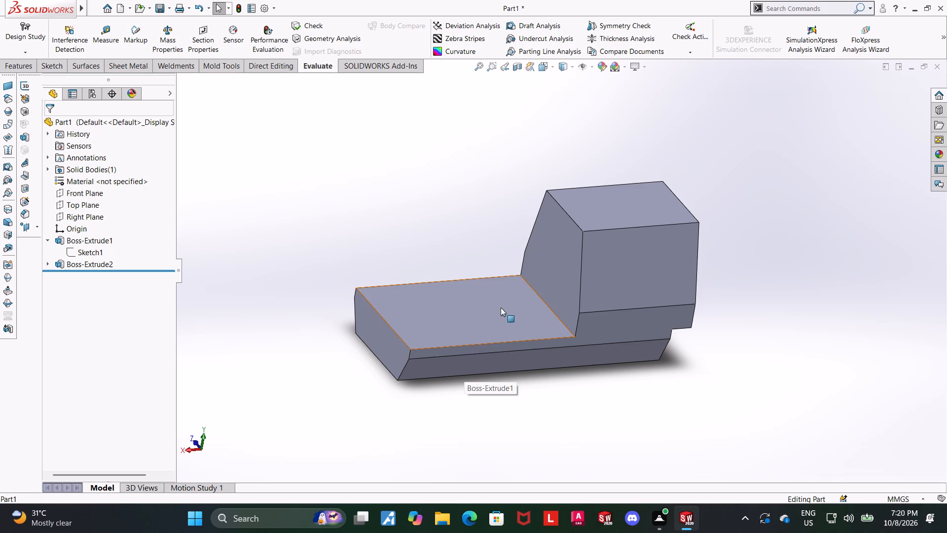
Start a sketch on the upper body's inner end face overlooking the low block and view it face-on.
middle_click_drag(501, 307, 520, 324)
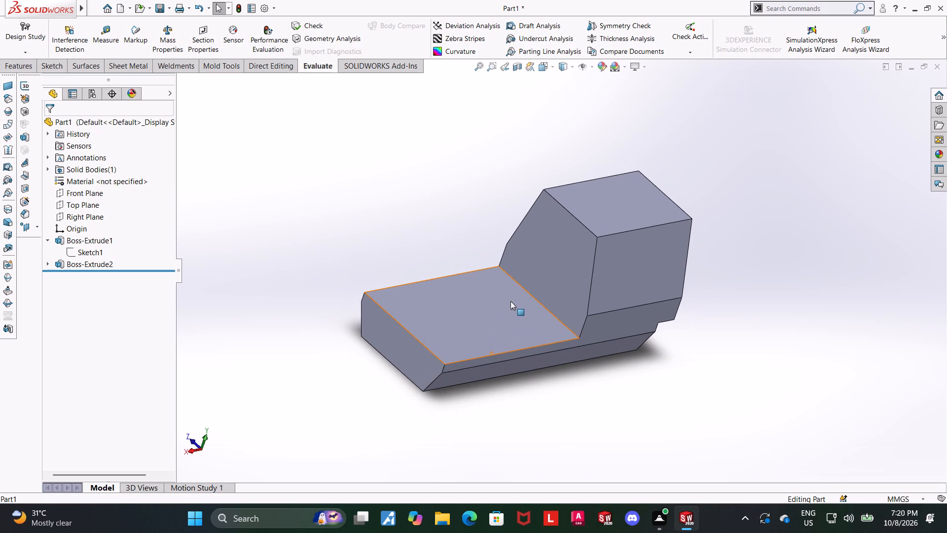
middle_click_drag(530, 335, 594, 294)
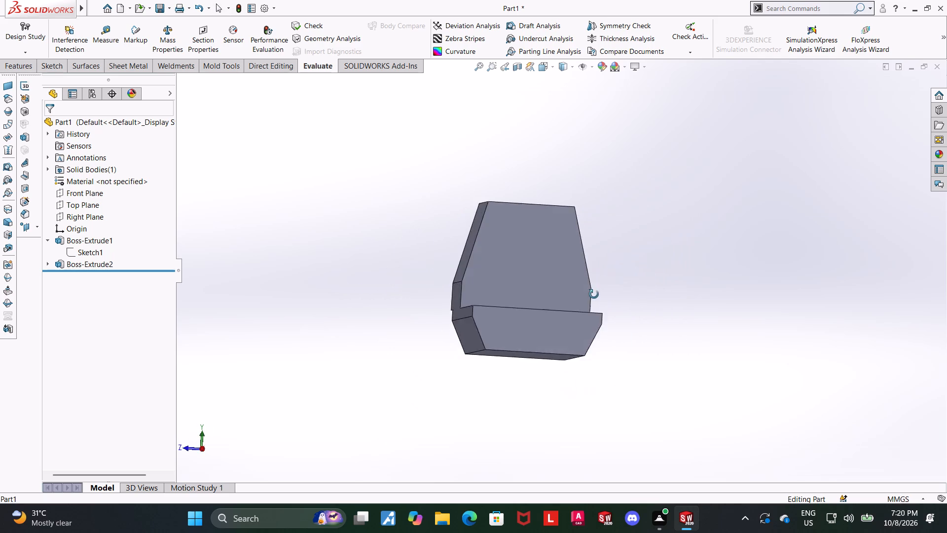
middle_click_drag(594, 294, 583, 310)
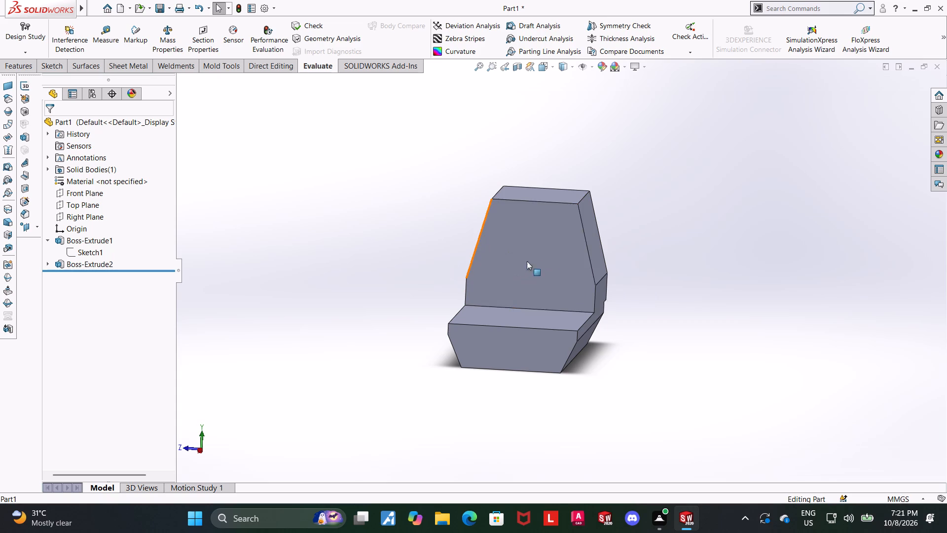
middle_click_drag(506, 249, 496, 255)
middle_click_drag(505, 277, 487, 278)
key("Escape")
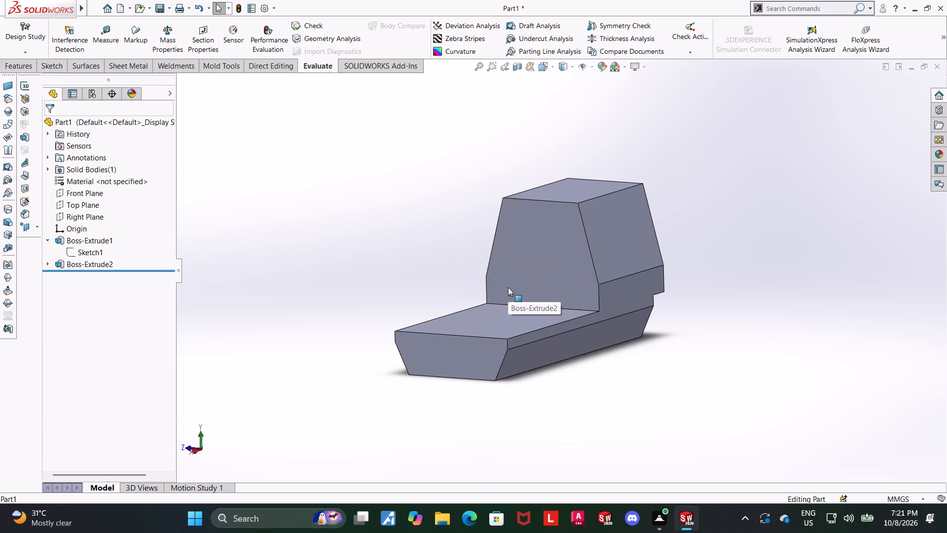
left_click(564, 245)
left_click(608, 216)
left_click(88, 279)
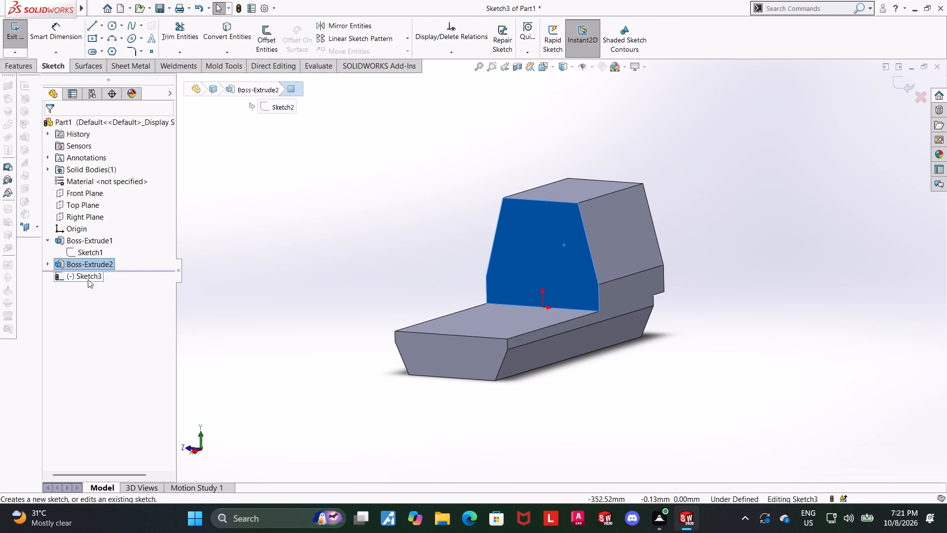
left_click(109, 266)
scroll(707, 243, "up", 4)
scroll(673, 240, "down", 1)
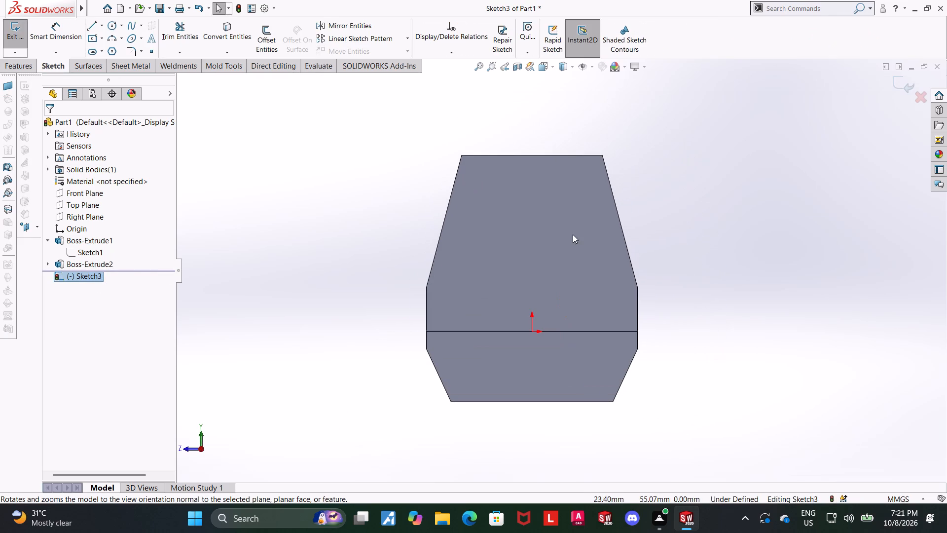
Sketch a circle on the face's lower area, left of the origin, and dimension its diameter as 30 mm.
left_click(116, 22)
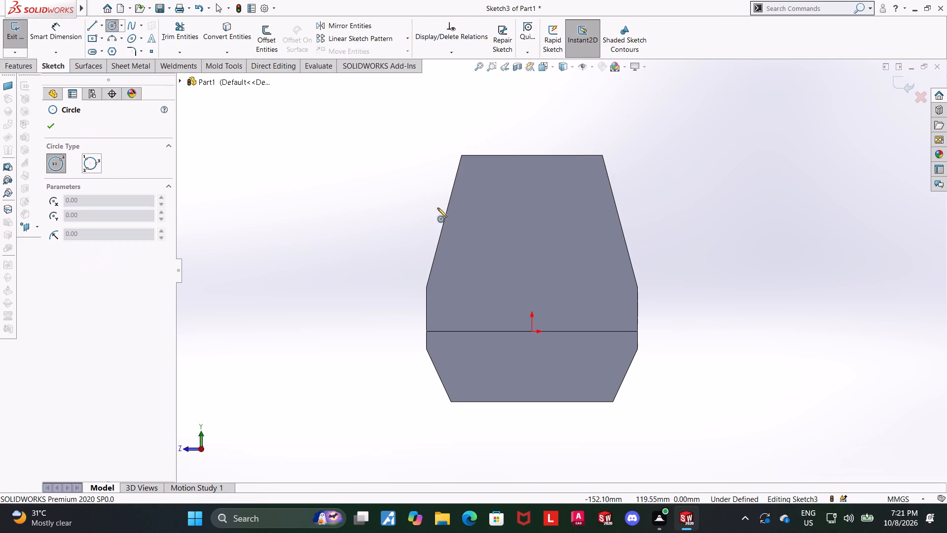
left_click(477, 288)
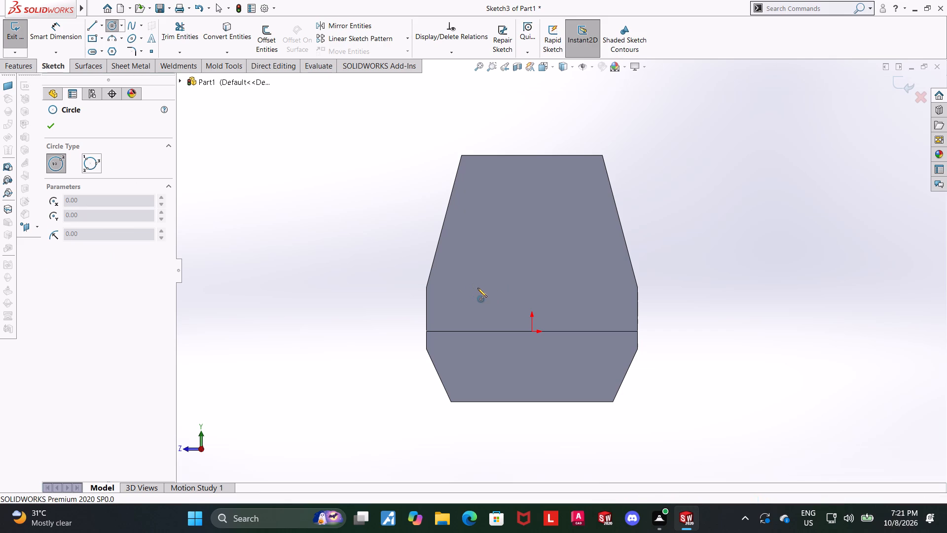
left_click(502, 261)
key("Escape")
left_click(76, 40)
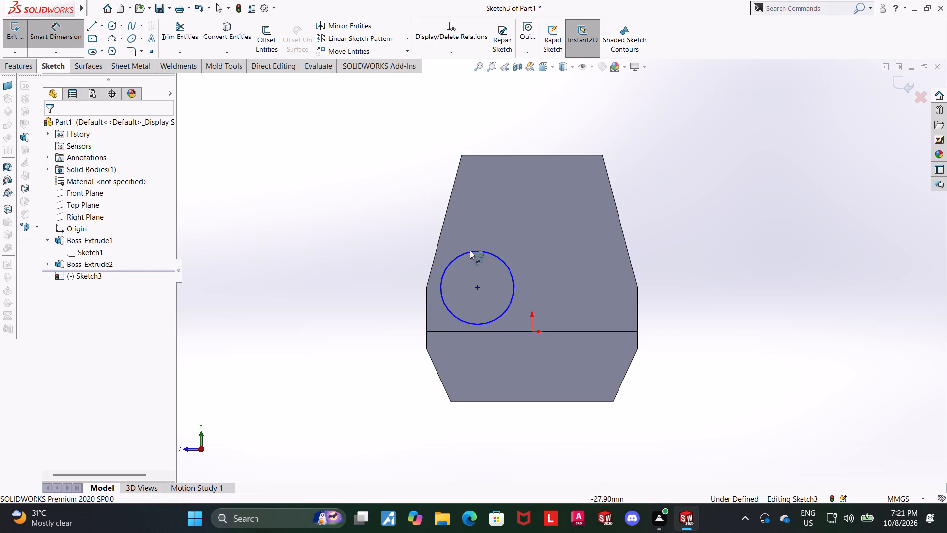
left_click(477, 251)
left_click(491, 232)
type("30")
key("Return")
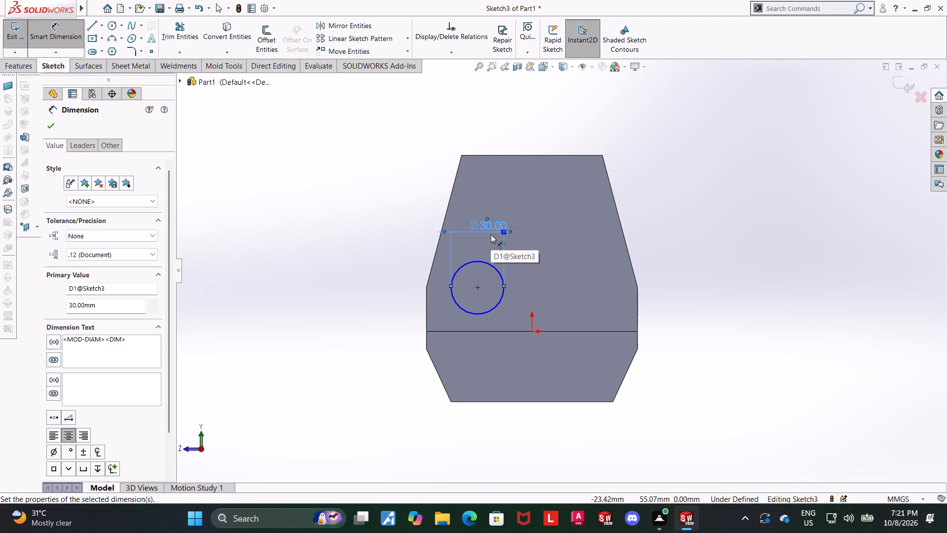
key("Escape")
key("Escape")
Dimension the height of the circle's centre above the block's top edge as 25 mm.
left_click(55, 28)
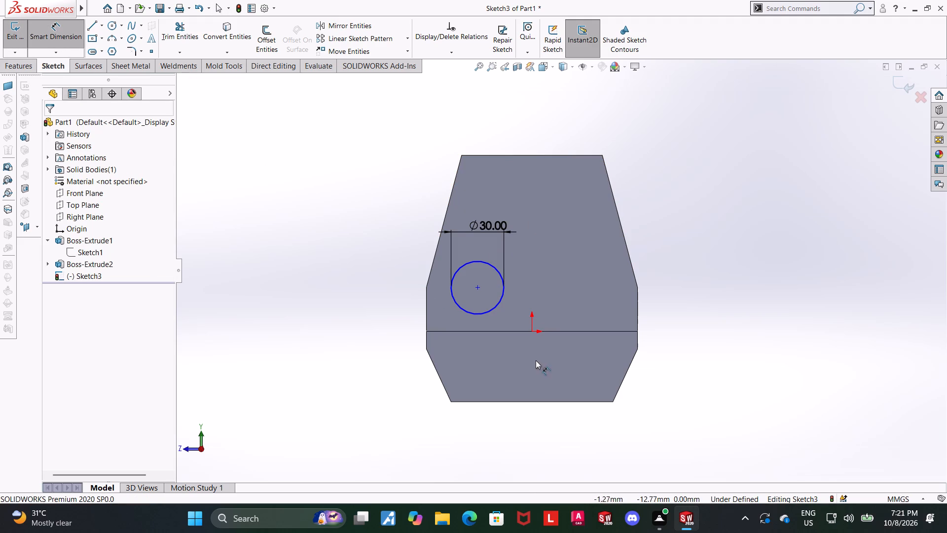
left_click(478, 285)
left_click(452, 330)
left_click(388, 310)
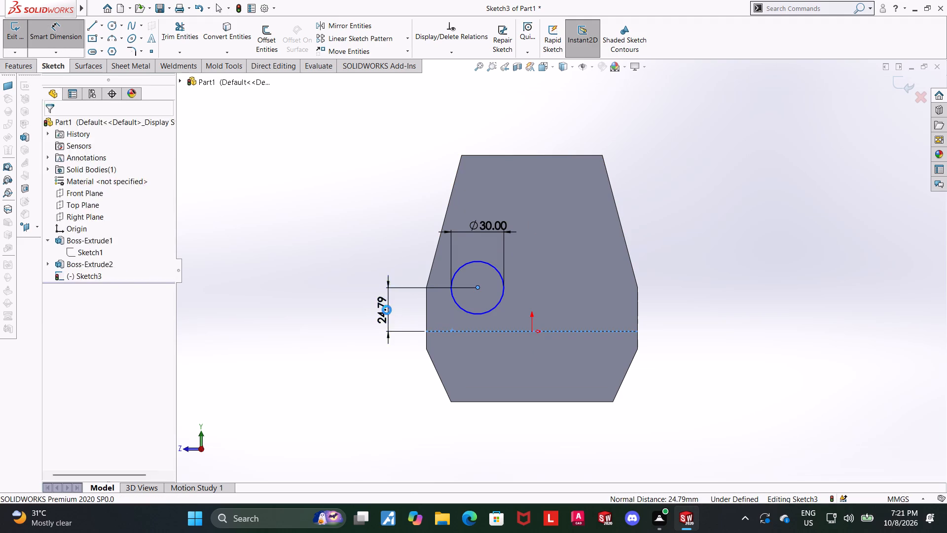
type("25")
key("Return")
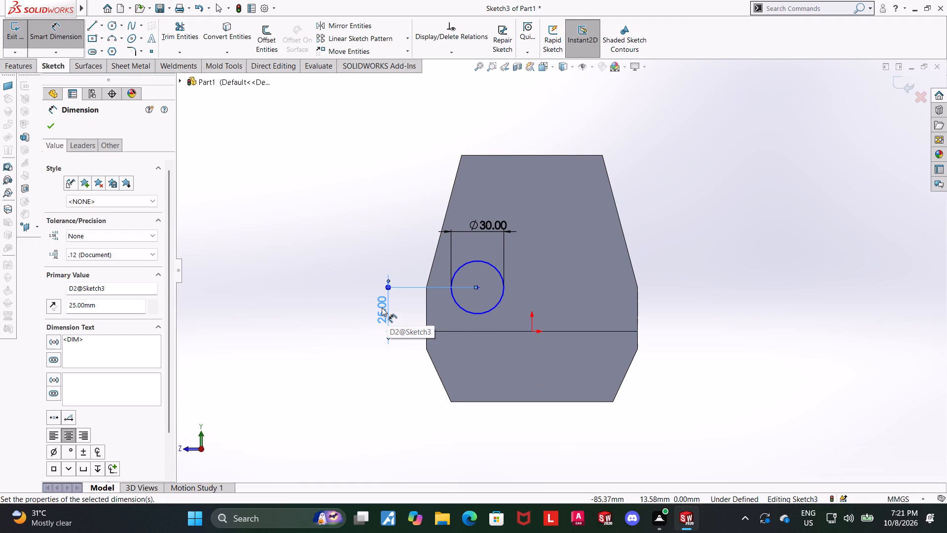
key("Escape")
key("Escape")
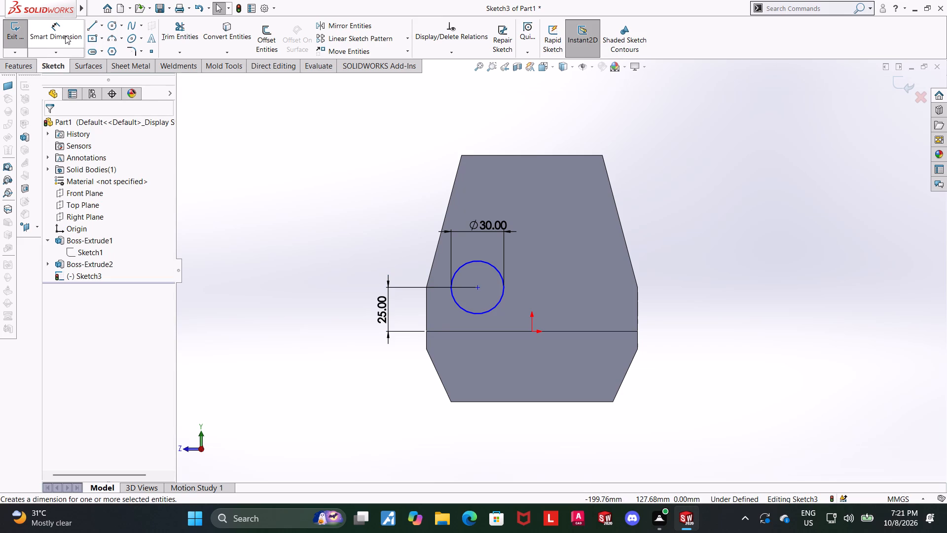
Sketch a second circle right of the origin, level with the first, its centre about 27 mm sideways from the origin.
left_click(106, 26)
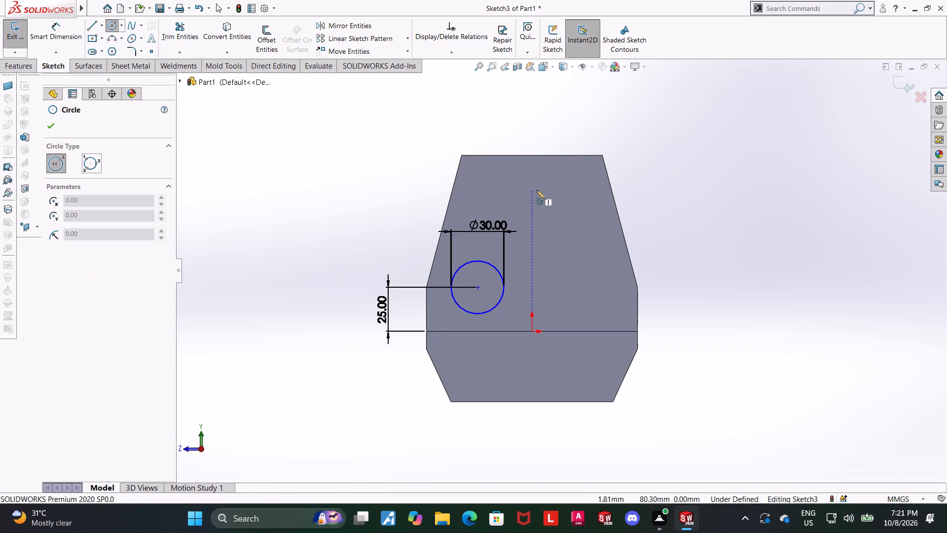
left_click(580, 286)
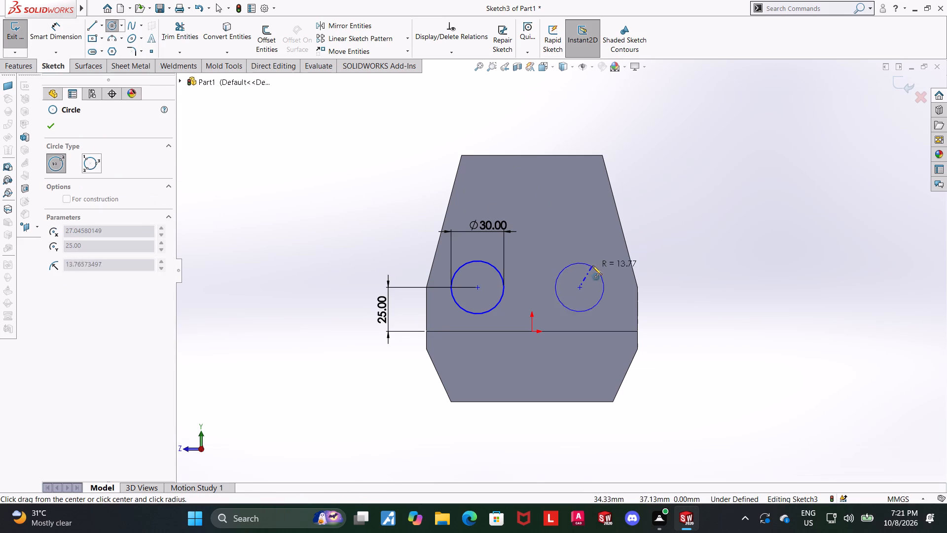
left_click(598, 261)
key("Escape")
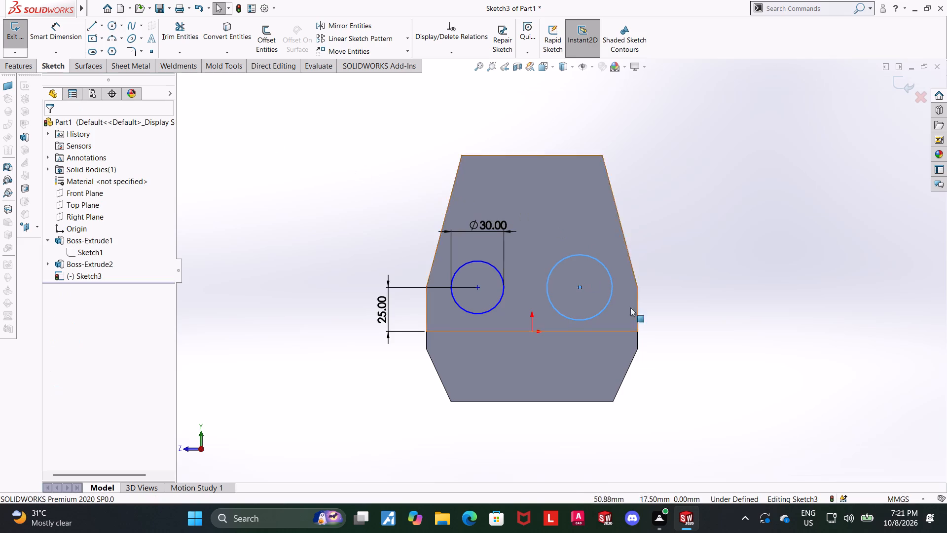
Add an equal relation between the two circles.
left_click(496, 266, "ctrl")
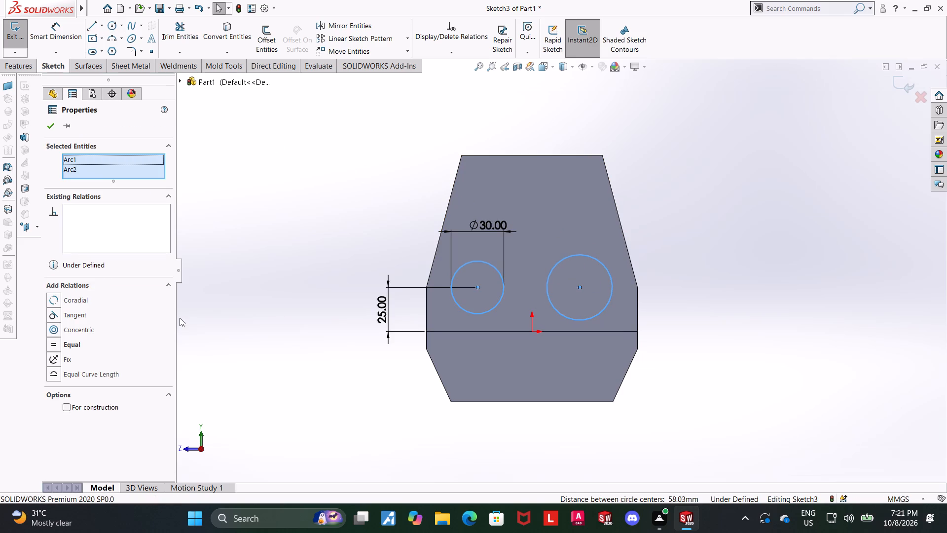
left_click(56, 346)
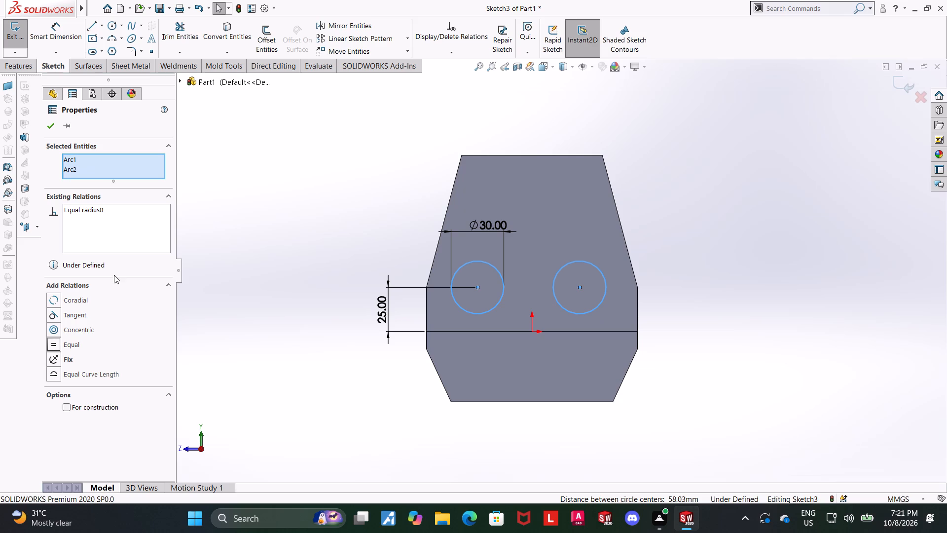
key("Escape")
key("Escape")
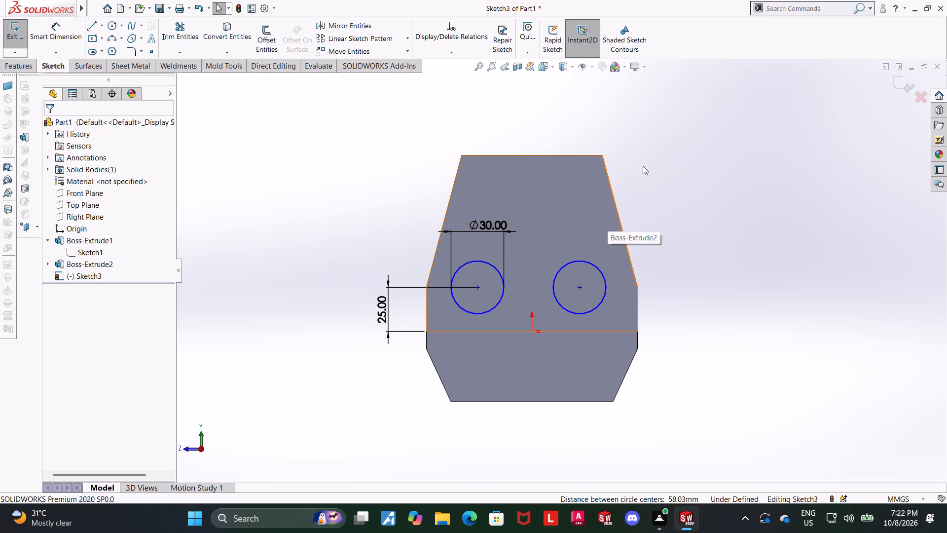
Dimension the horizontal spacing between the centres of the two circles as 52 mm.
key("Escape")
left_click(64, 18)
left_click(65, 28)
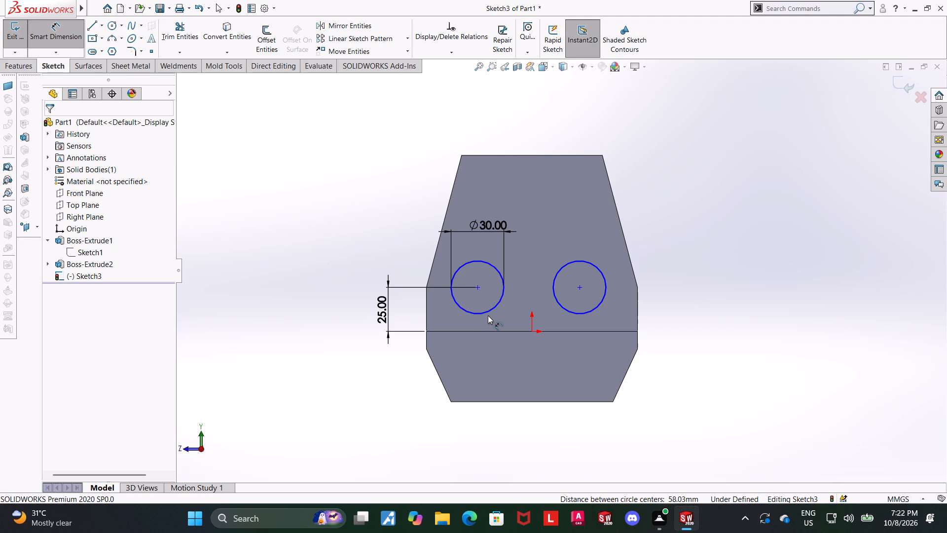
left_click(477, 288)
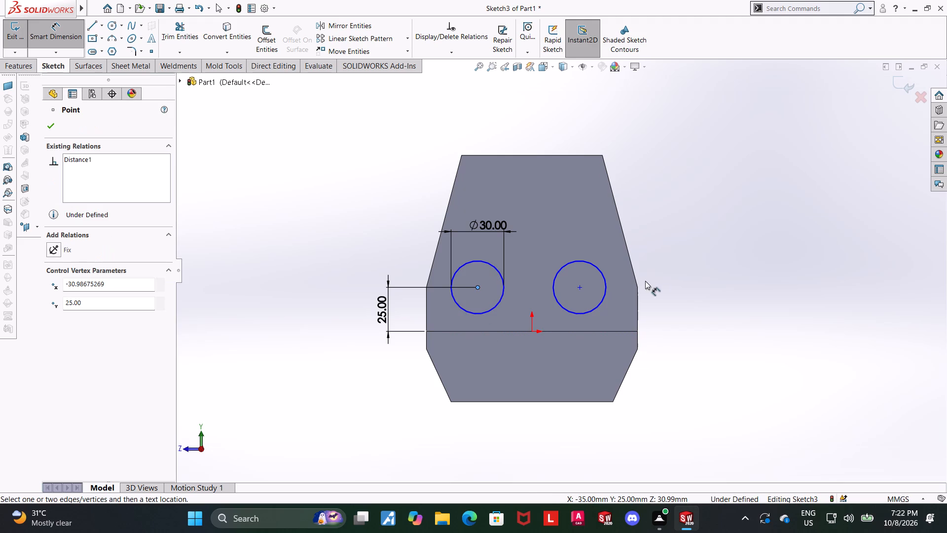
left_click(582, 286)
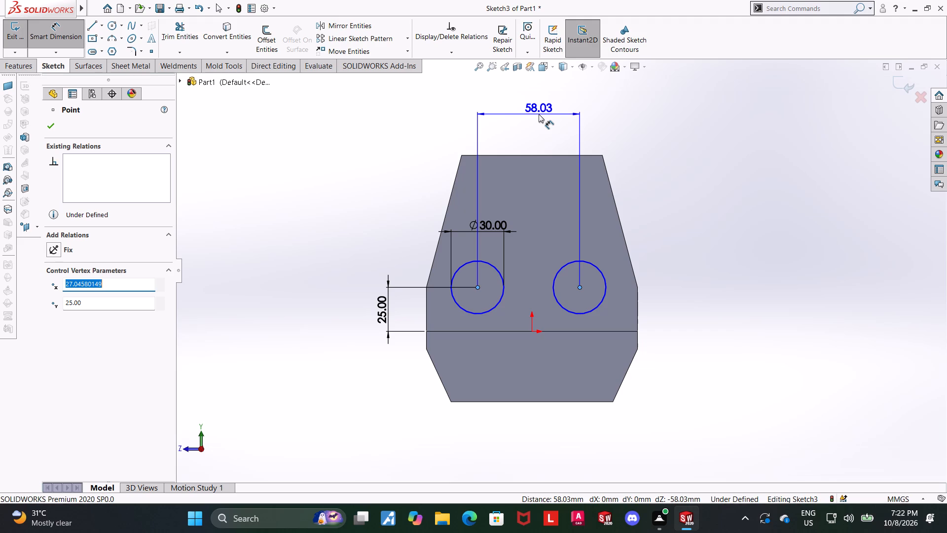
left_click(539, 114)
type("52")
key("Return")
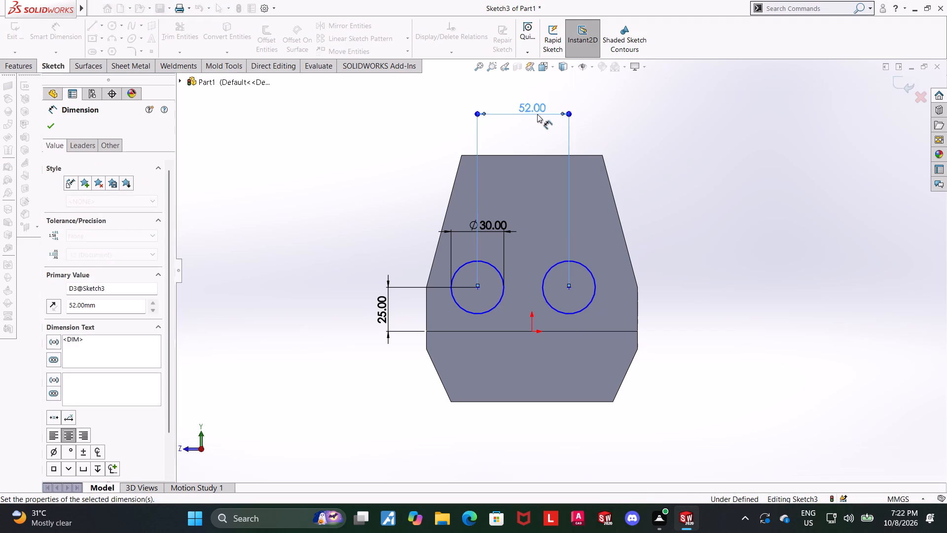
key("Escape")
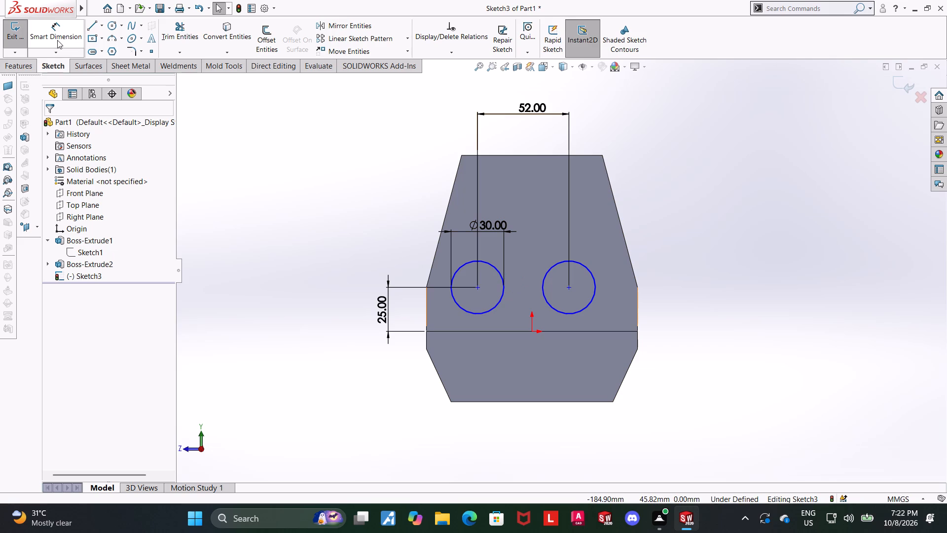
Dimension the horizontal distance from the left circle's centre to the origin as 52/2, giving 26 mm.
left_click(57, 36)
left_click(475, 287)
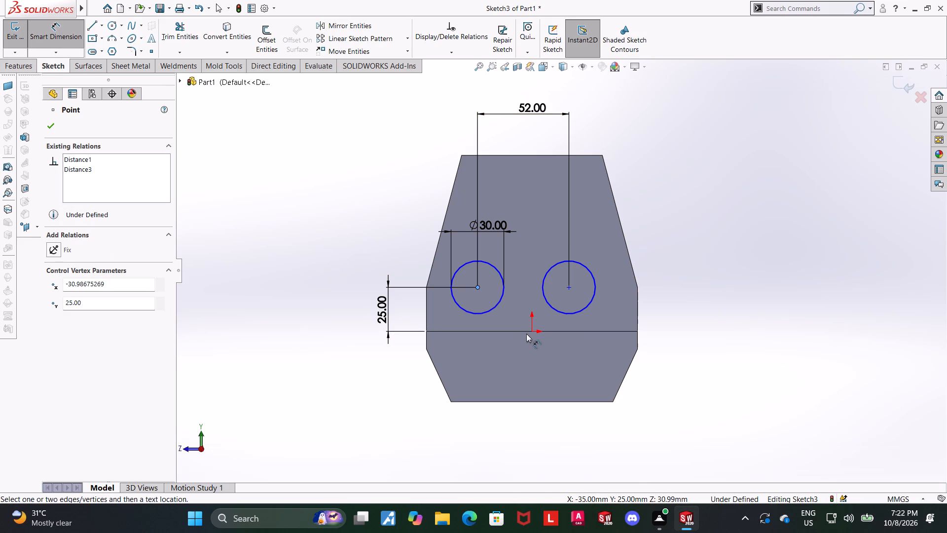
left_click(531, 334)
left_click(512, 204)
type("52/2")
key("Return")
key("Escape")
key("Escape")
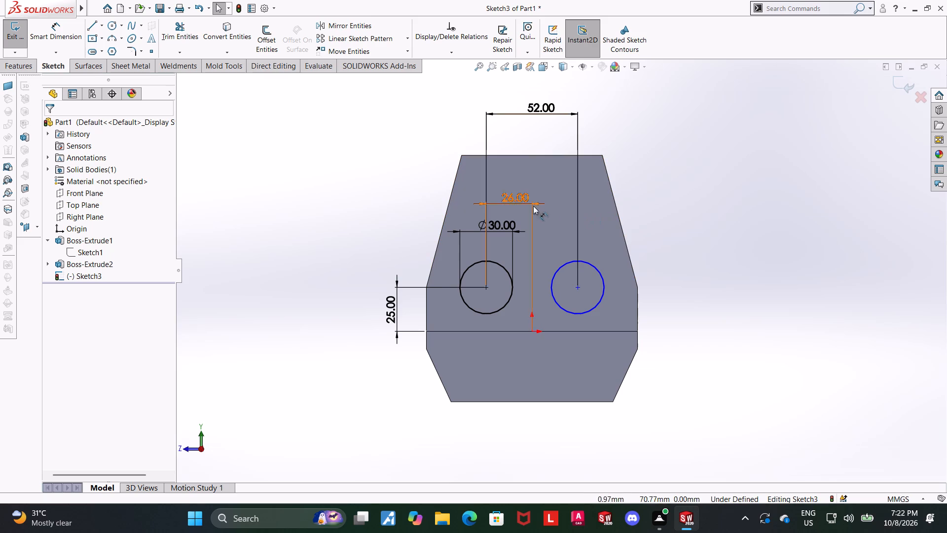
key("Escape")
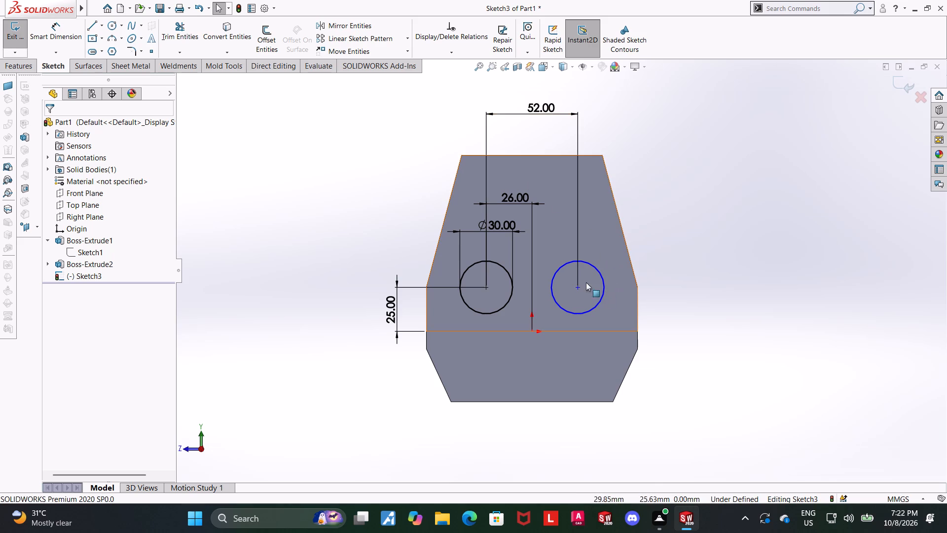
Add a horizontal relation between the centre points of the two circles.
left_click(575, 288)
left_click(487, 287, "ctrl")
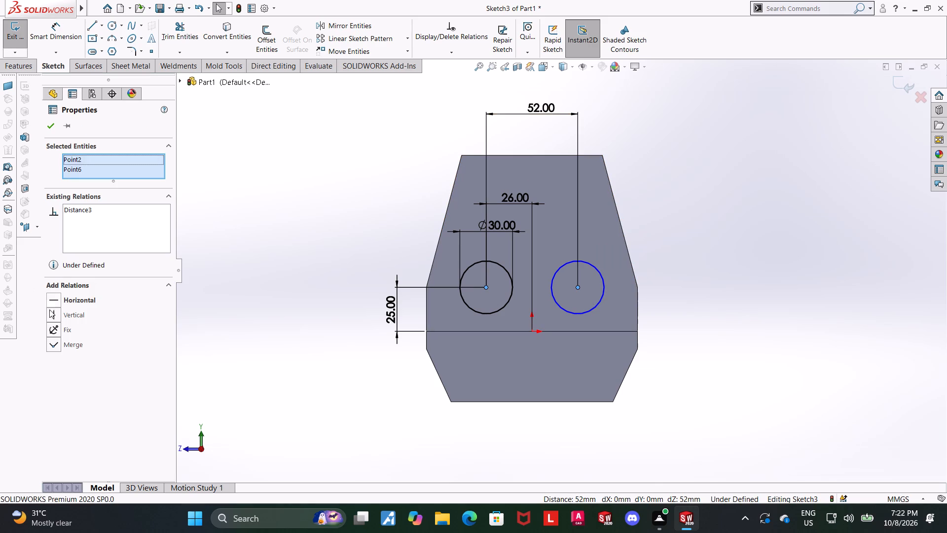
left_click(56, 305)
key("Escape")
key("Escape")
key("Escape")
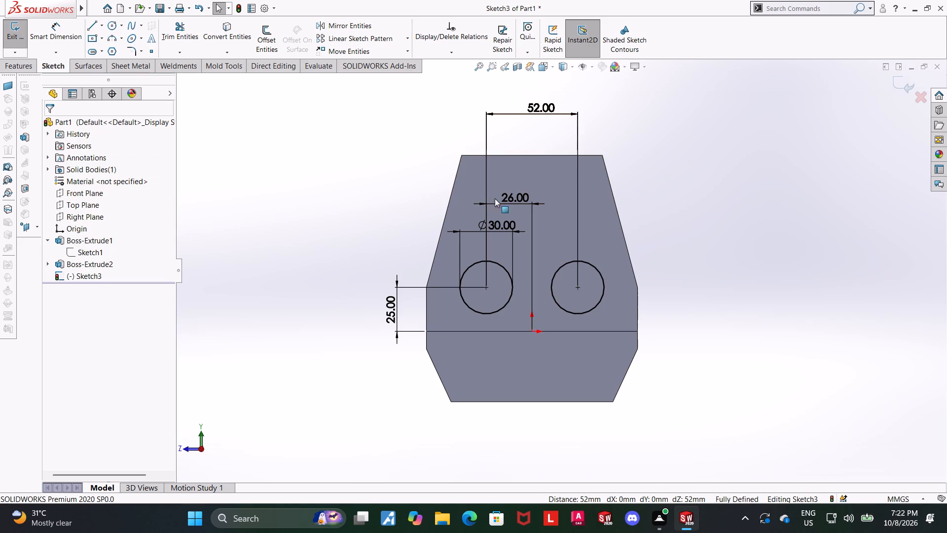
Move the 26 mm offset and 30 mm diameter dimensions below the circles, onto the lower block area.
left_click_drag(508, 199, 505, 370)
key("Escape")
left_click_drag(492, 222, 475, 366)
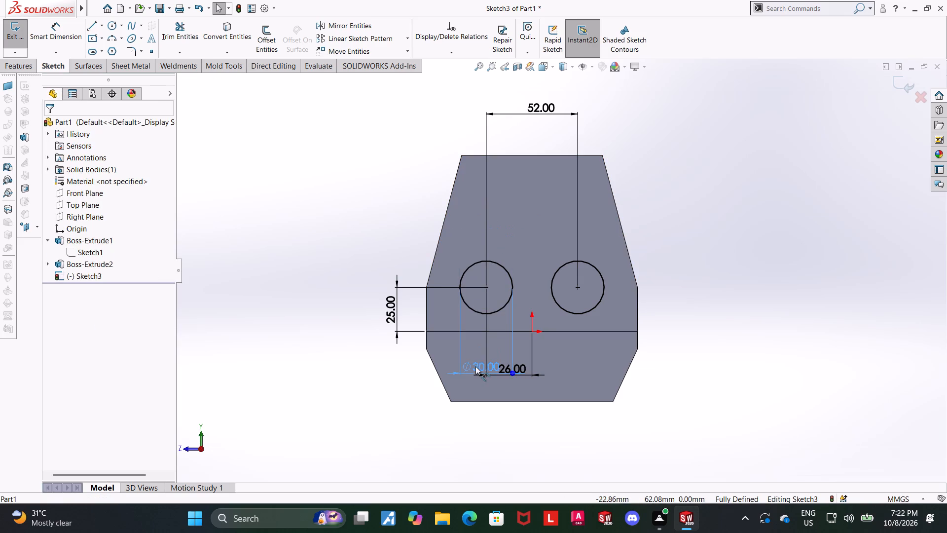
left_click_drag(475, 366, 472, 344)
key("Escape")
key("Escape")
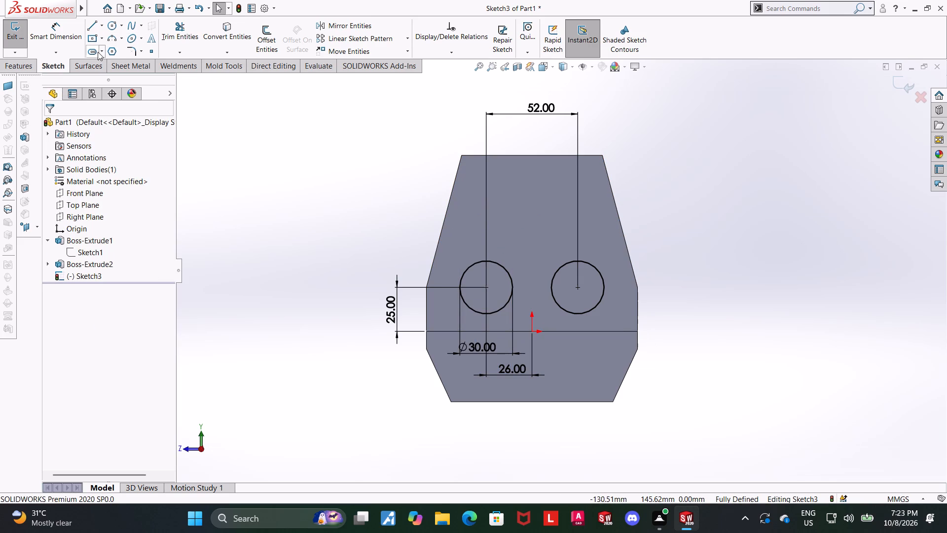
Sketch a horizontal centrepoint slot above the circles, centred over the origin, about 75 mm between arc centres and 15 mm wide.
left_click(96, 52)
left_click(534, 207)
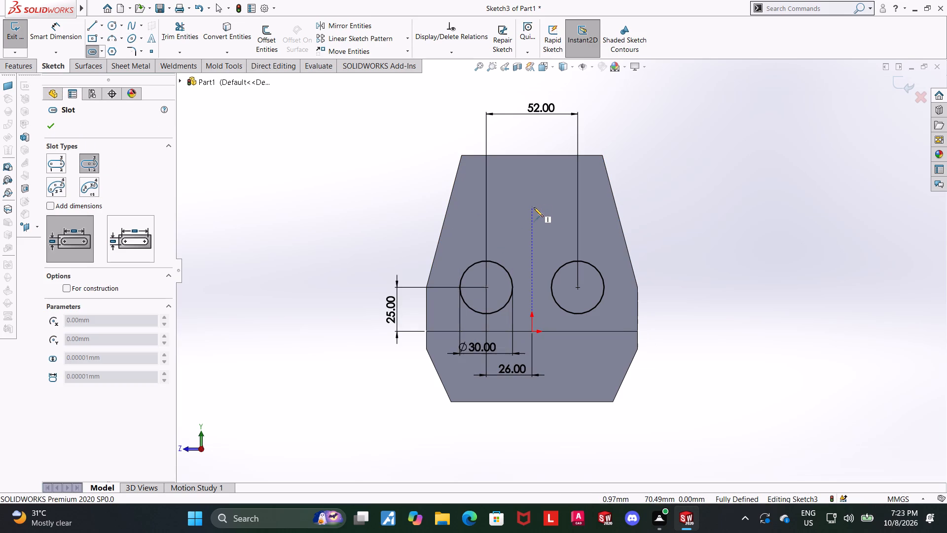
left_click(598, 208)
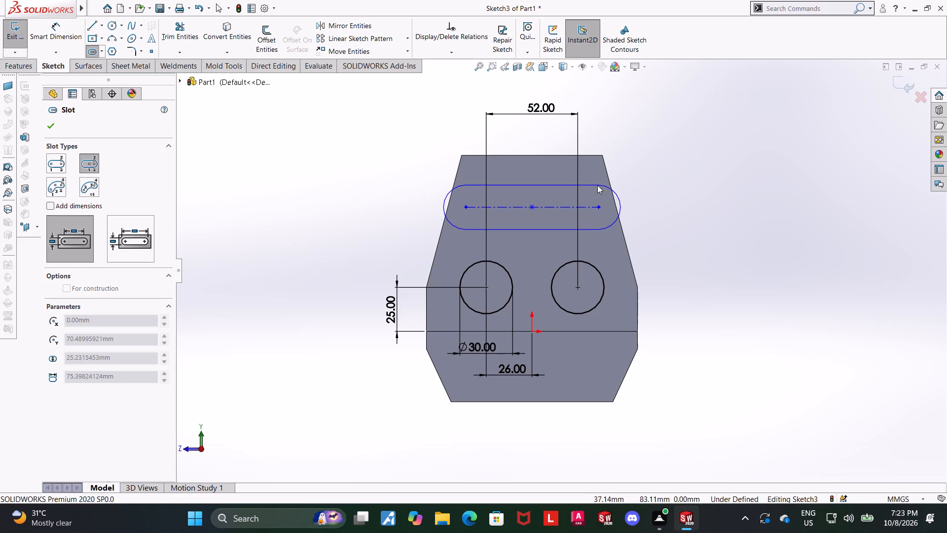
left_click(597, 194)
key("Escape")
key("Escape")
Dimension the distance between the slot's two arc centres as 45 mm.
left_click(53, 34)
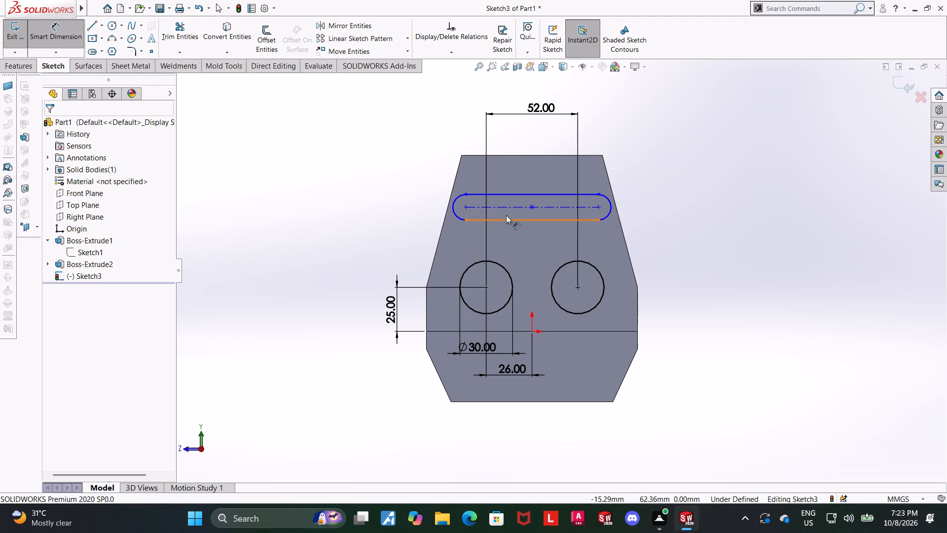
left_click(467, 206)
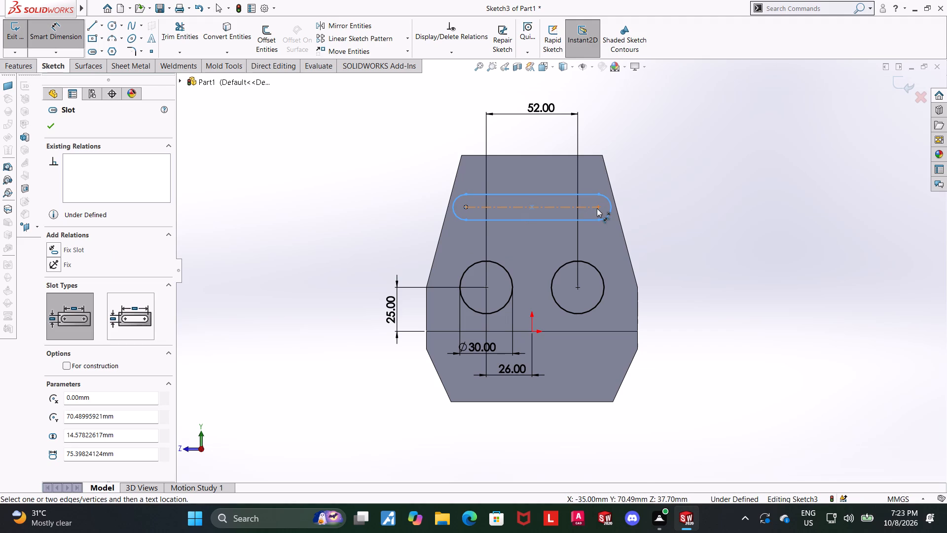
left_click(597, 208)
left_click(533, 142)
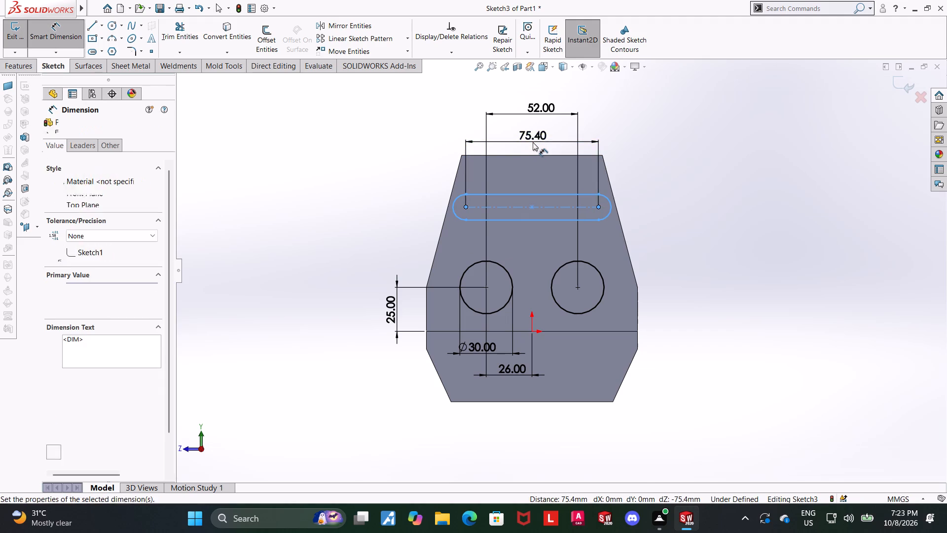
type("45")
key("Return")
key("Escape")
key("Escape")
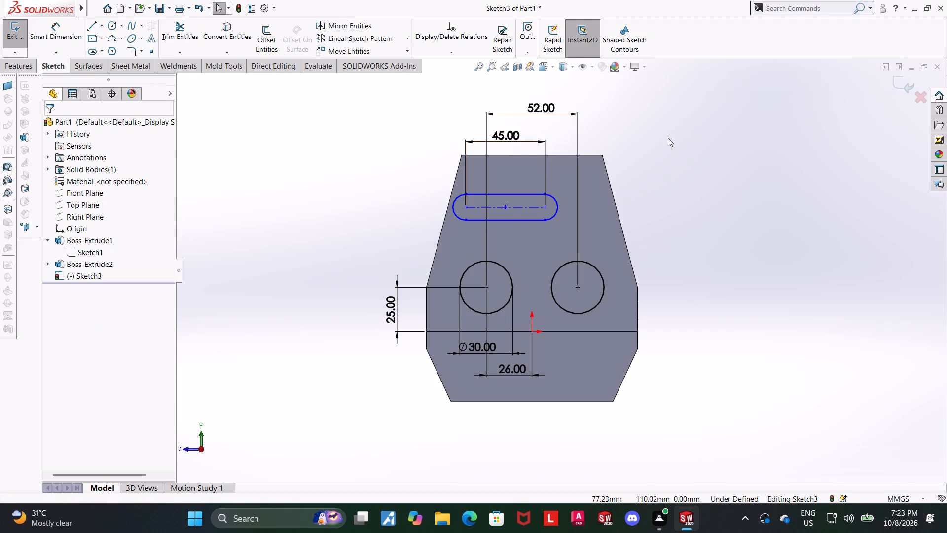
Add a vertical relation between the slot's centre point and the origin.
left_click(505, 209)
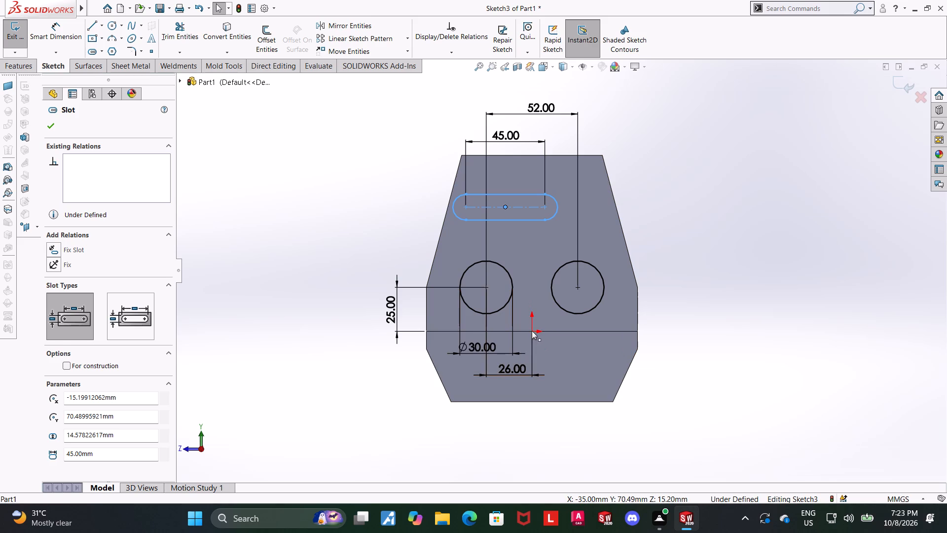
left_click(532, 331, "ctrl")
left_click(54, 317)
key("Escape")
key("Escape")
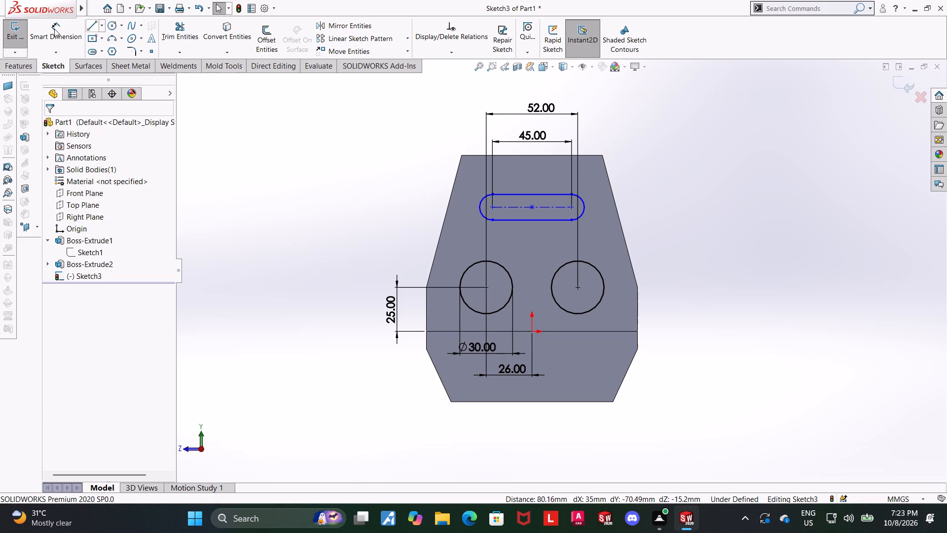
Dimension the radius of the slot's left end arc as 15 mm.
left_click(49, 29)
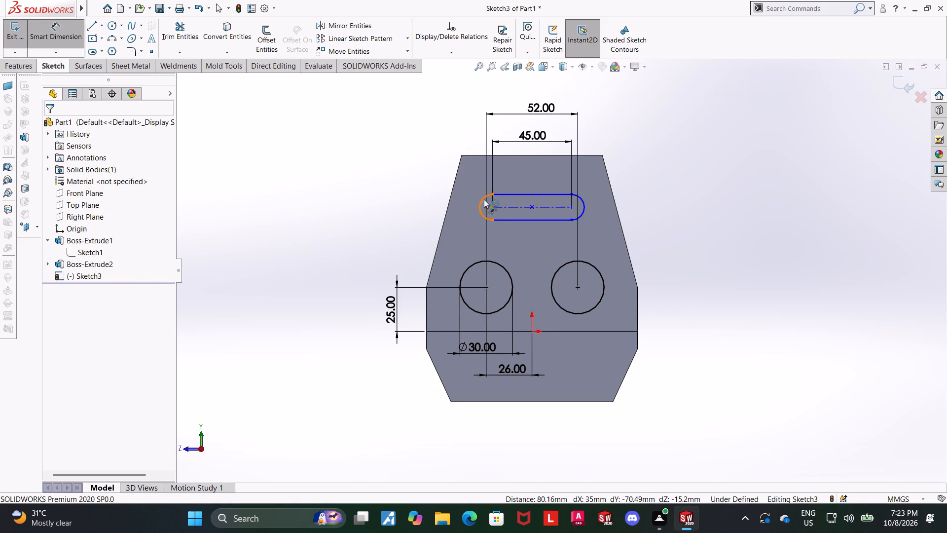
left_click(484, 199)
left_click(414, 168)
type("15")
key("Return")
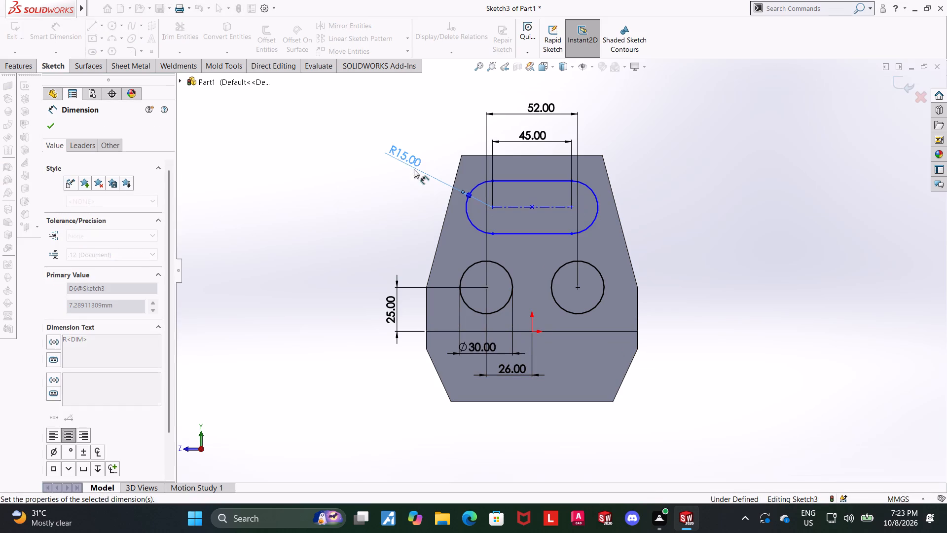
key("Escape")
key("Escape")
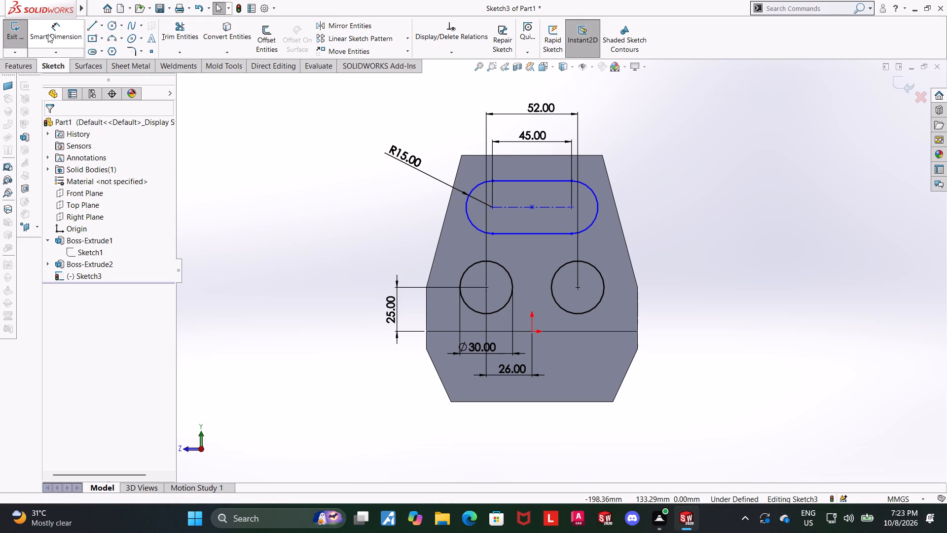
Dimension the height of the slot's centre above the origin as 70 mm.
left_click(49, 33)
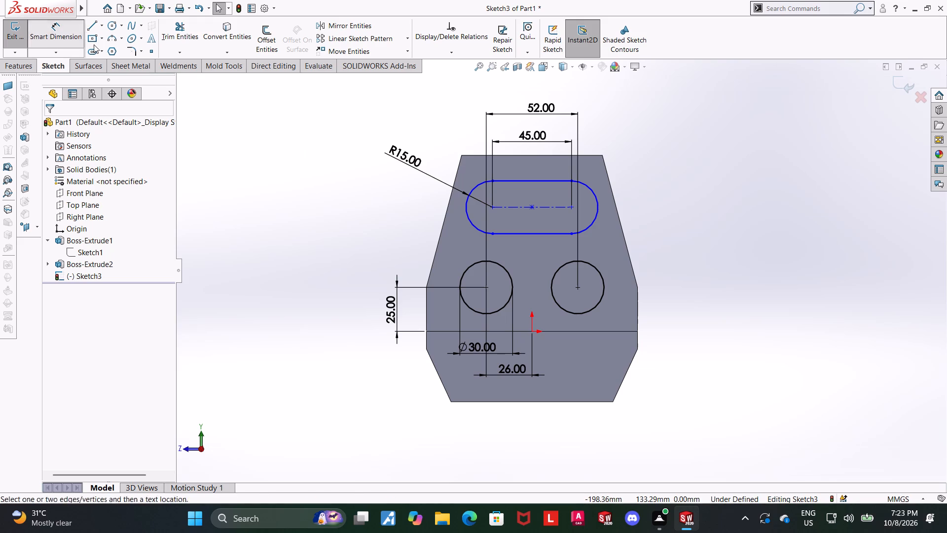
left_click(532, 206)
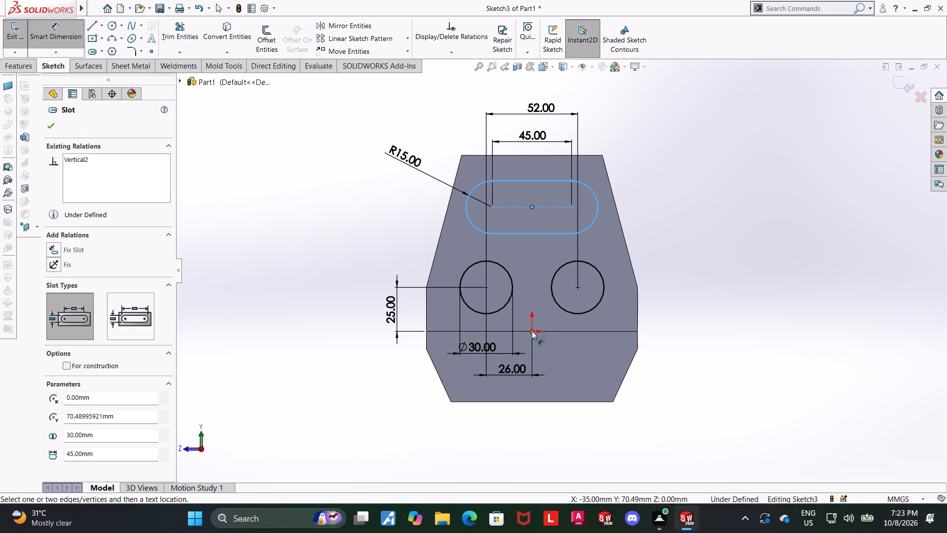
left_click(532, 331)
left_click(365, 296)
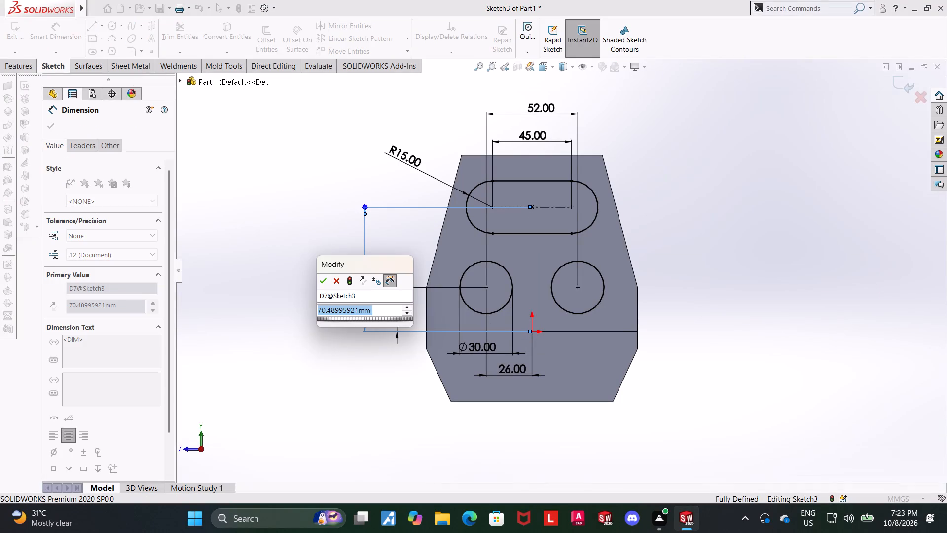
type("70")
key("Return")
key("Escape")
key("Escape")
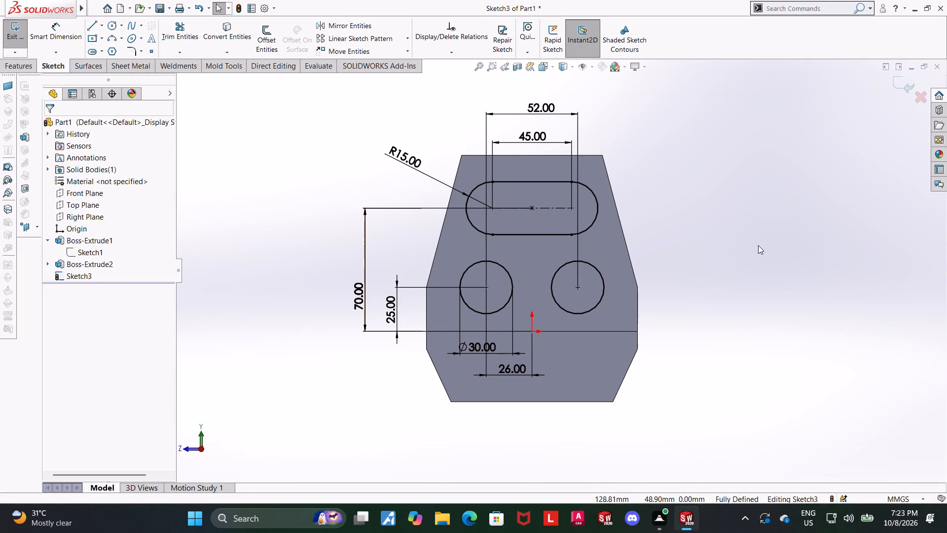
Exit the sketch and cut-extrude the slot and both circles through the upper body with a blind depth of 120 mm.
left_click(904, 88)
middle_click_drag(719, 213, 691, 217)
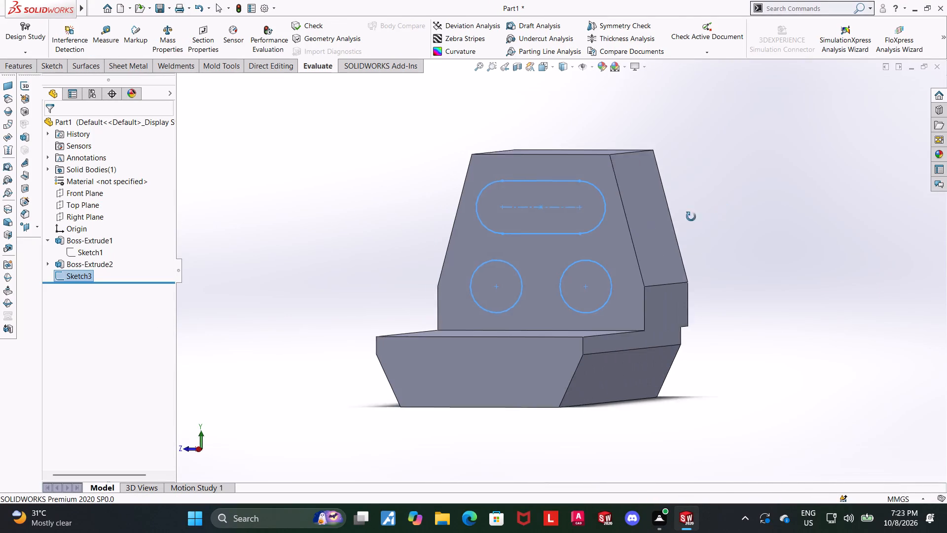
middle_click_drag(691, 217, 670, 227)
left_click(52, 69)
left_click(0, 64)
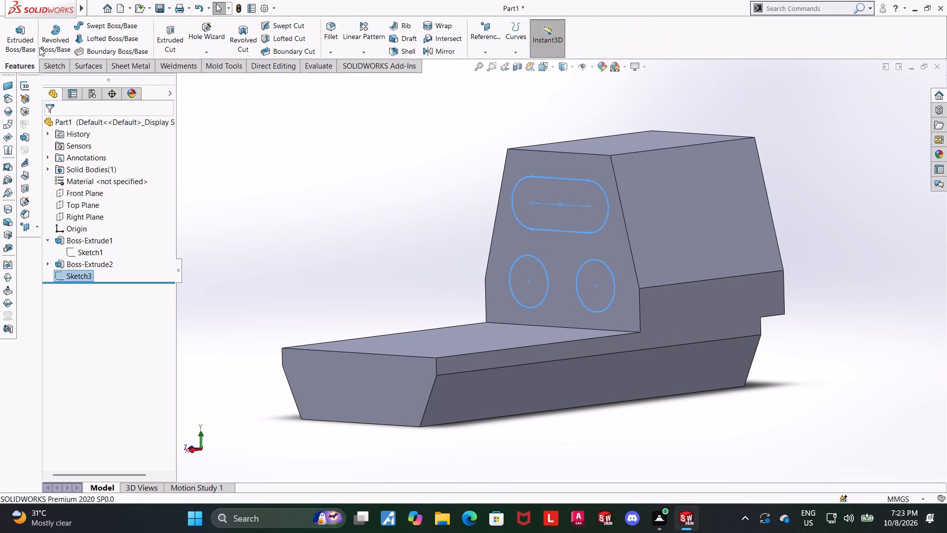
left_click(159, 38)
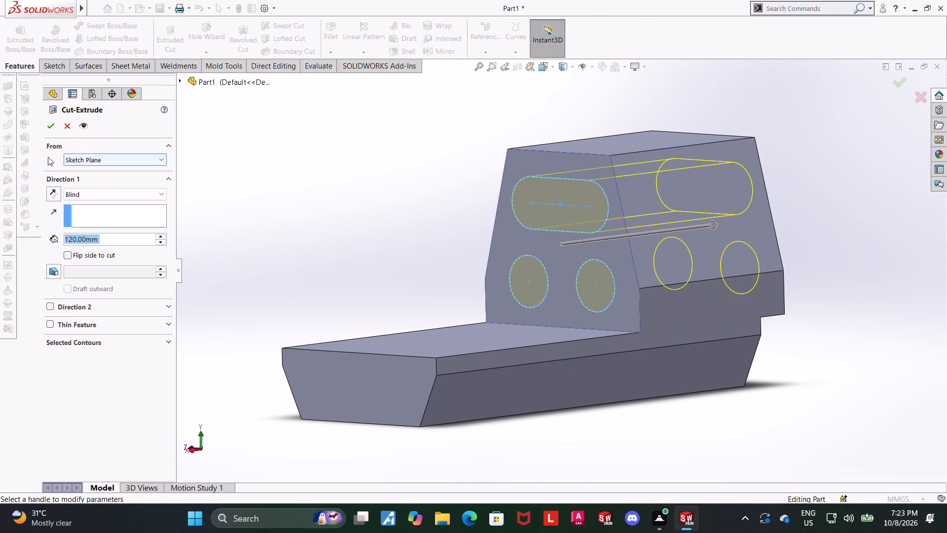
left_click(52, 123)
left_click(462, 238)
Start a new sketch on the exposed top face of the lower block and orient the view normal to it.
scroll(457, 228, "up", 2)
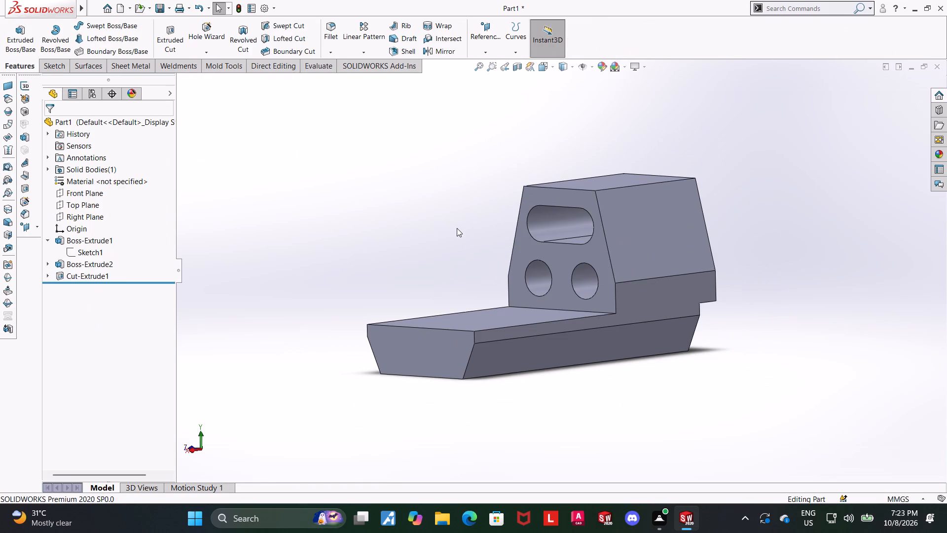
middle_click_drag(440, 234, 443, 242)
middle_click_drag(464, 232, 469, 240)
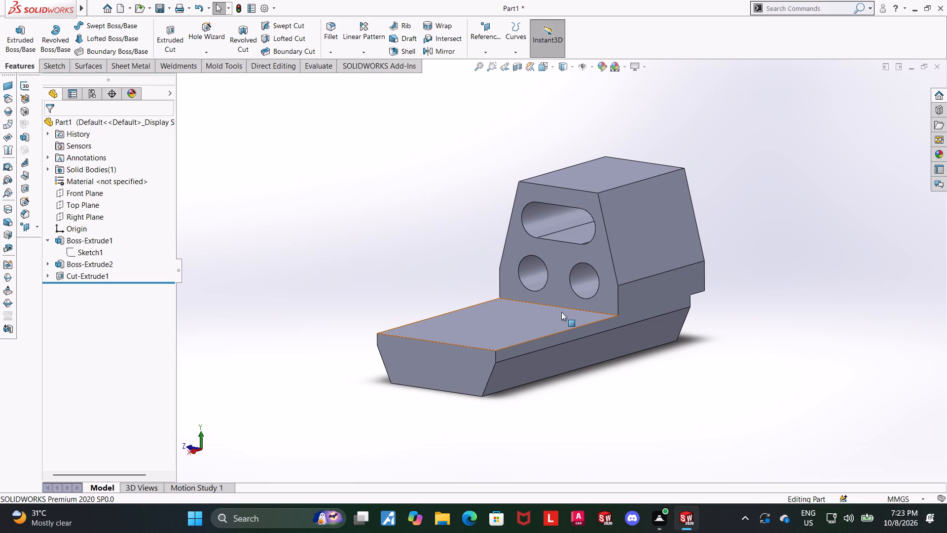
middle_click_drag(442, 274, 443, 318)
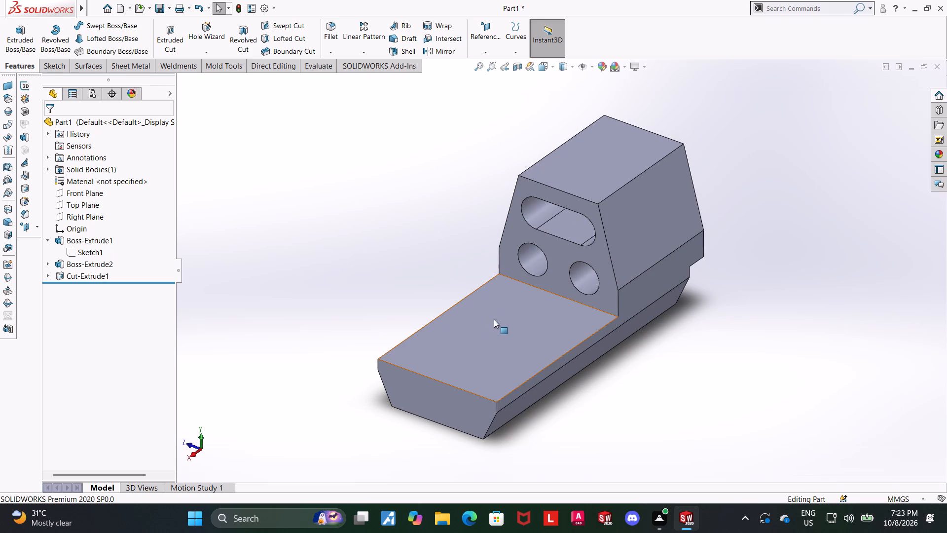
left_click(501, 322)
left_click(547, 294)
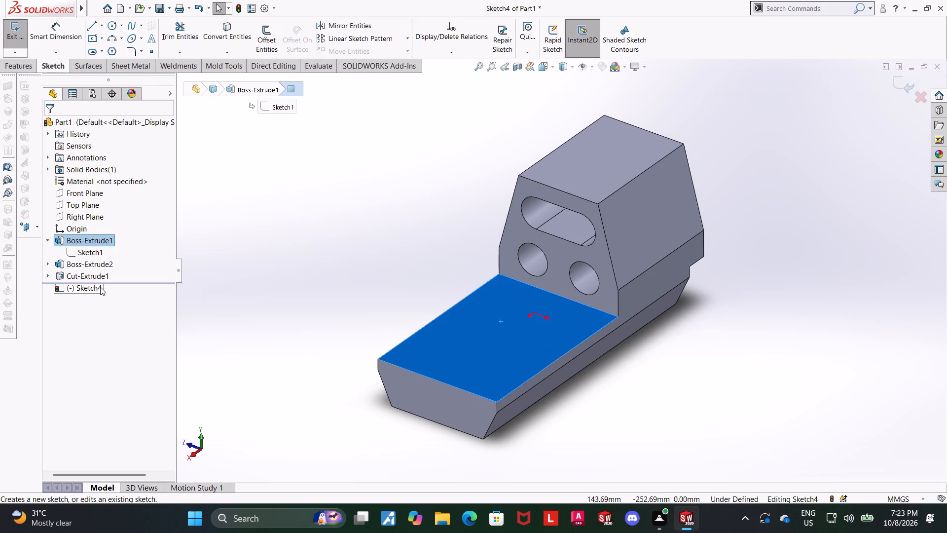
left_click(98, 287)
left_click(118, 274)
scroll(739, 243, "up", 3)
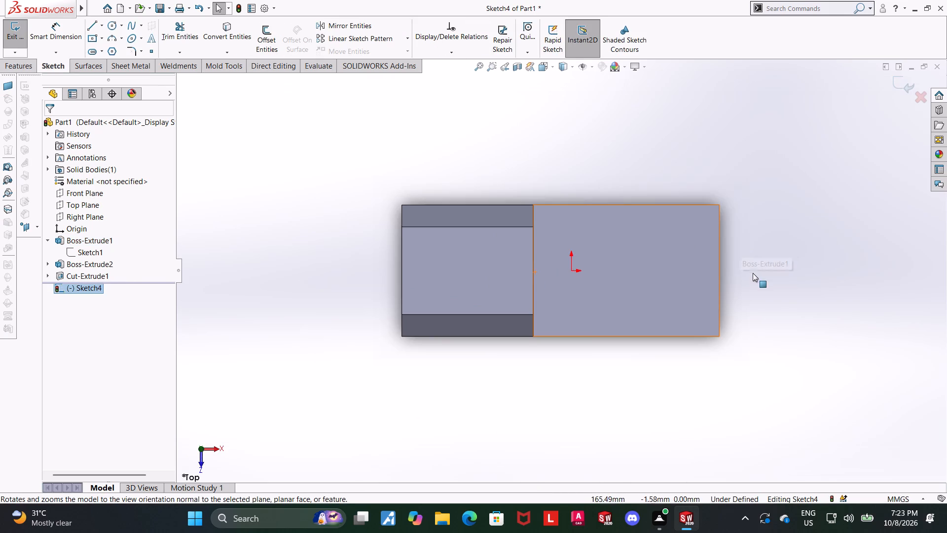
Sketch a horizontal straight slot about 41 mm wide on the lower block's top face, in line with the origin.
scroll(753, 273, "down", 2)
left_click(101, 52)
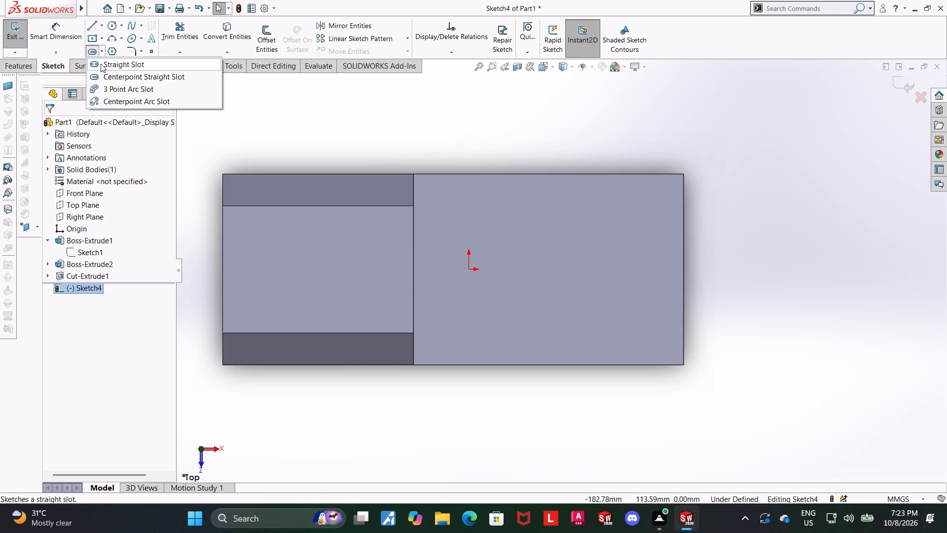
left_click(108, 65)
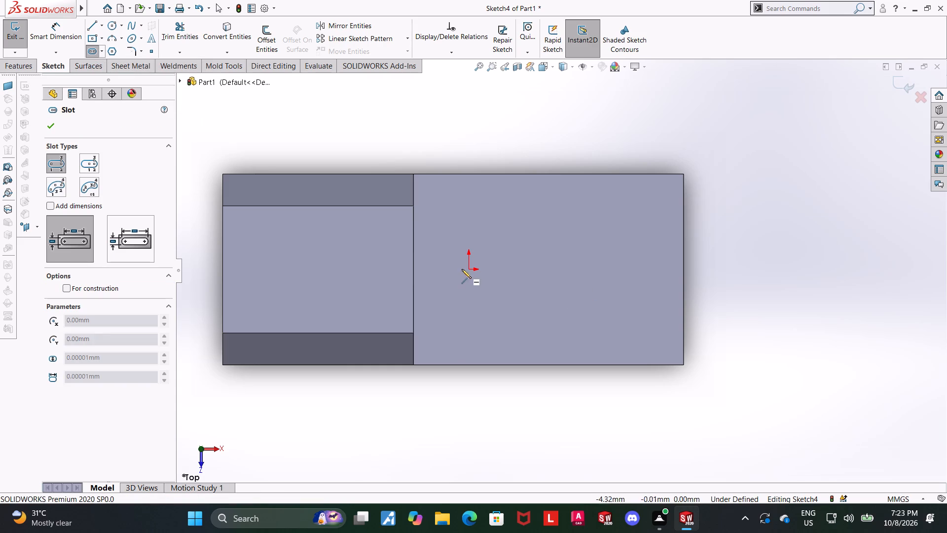
left_click(488, 270)
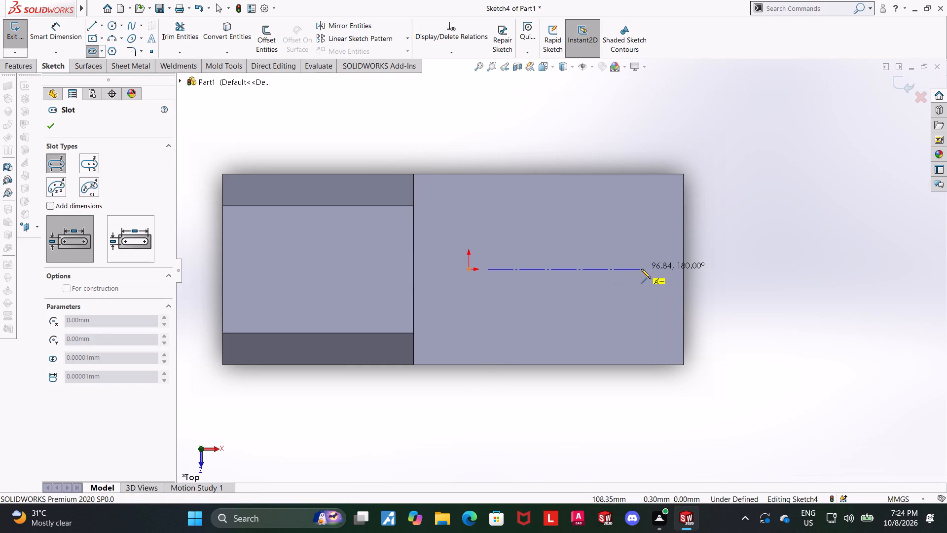
left_click(628, 268)
left_click(630, 237)
key("Escape")
key("Escape")
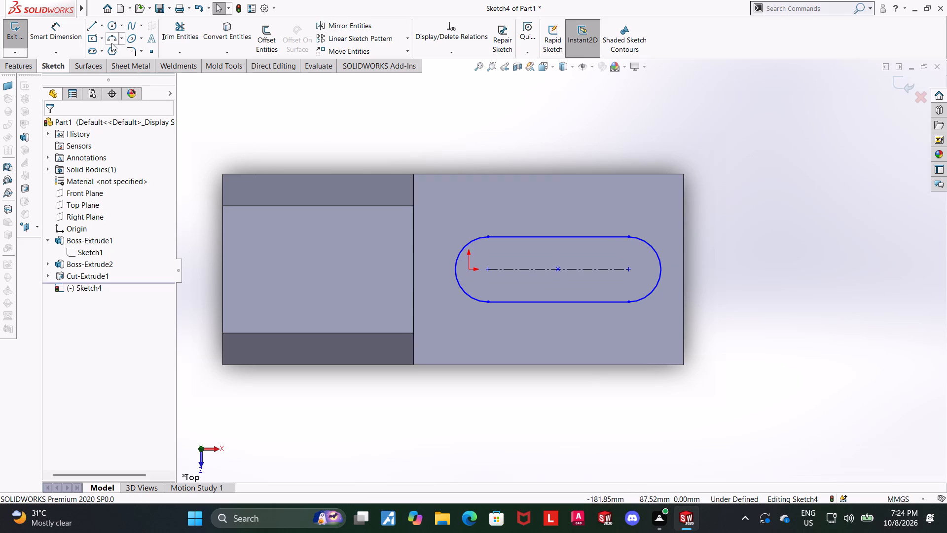
Dimension the slot's width between its two straight sides as 70 mm.
left_click(56, 31)
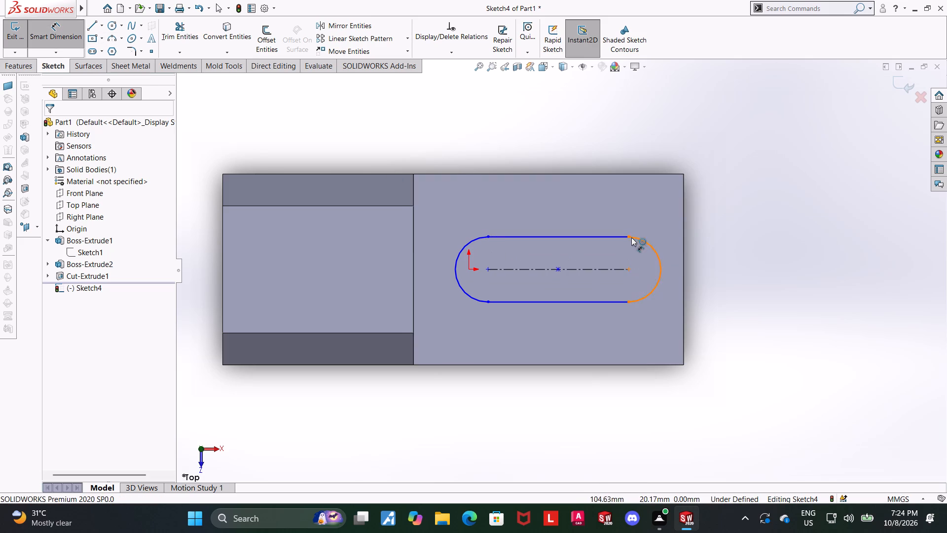
left_click(610, 238)
left_click(604, 303)
left_click(756, 281)
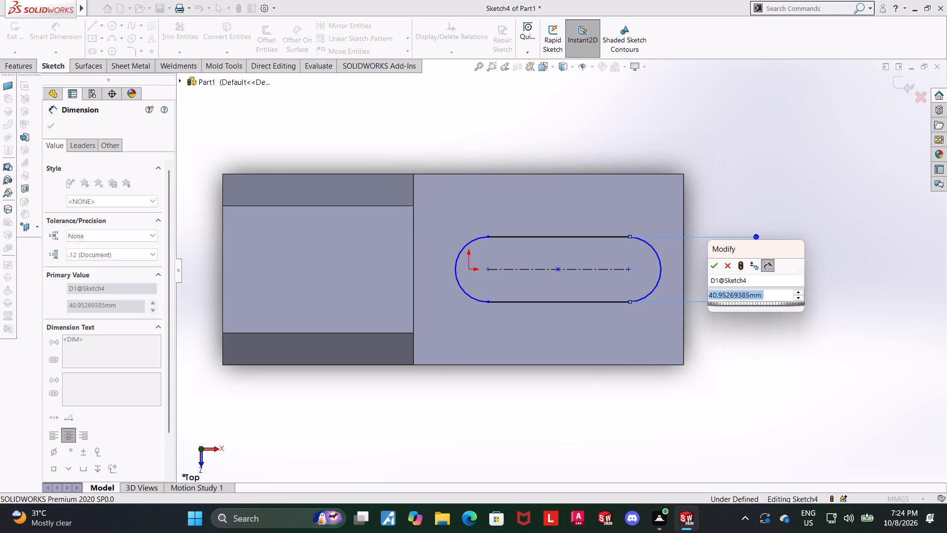
type("70")
key("Return")
key("Escape")
key("Escape")
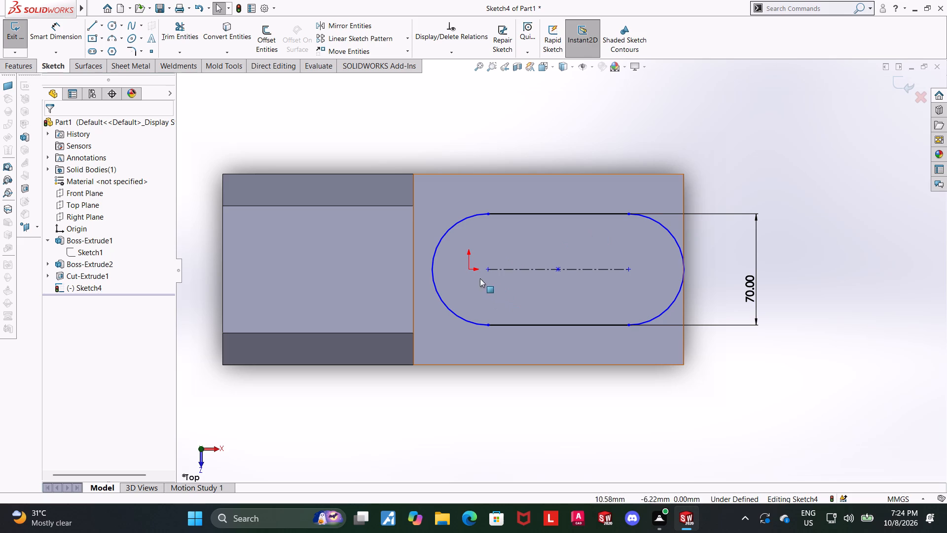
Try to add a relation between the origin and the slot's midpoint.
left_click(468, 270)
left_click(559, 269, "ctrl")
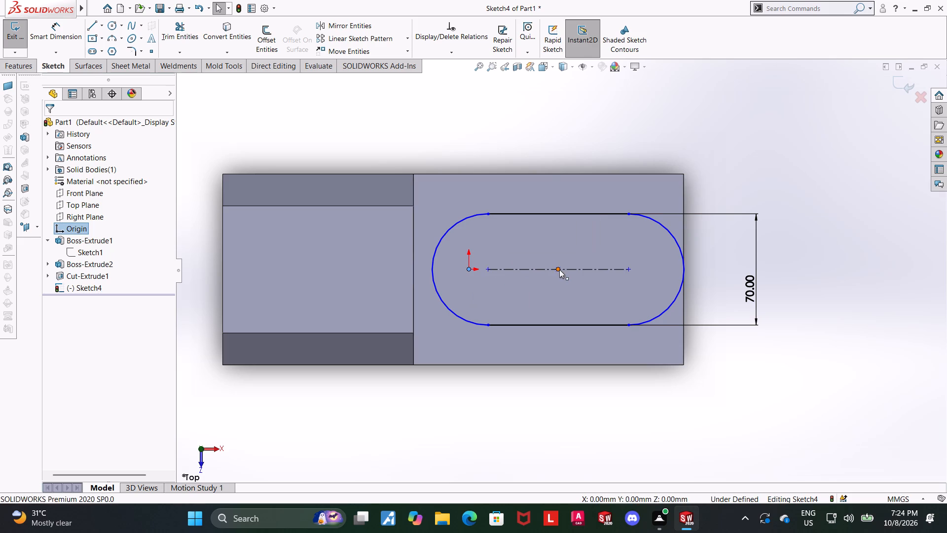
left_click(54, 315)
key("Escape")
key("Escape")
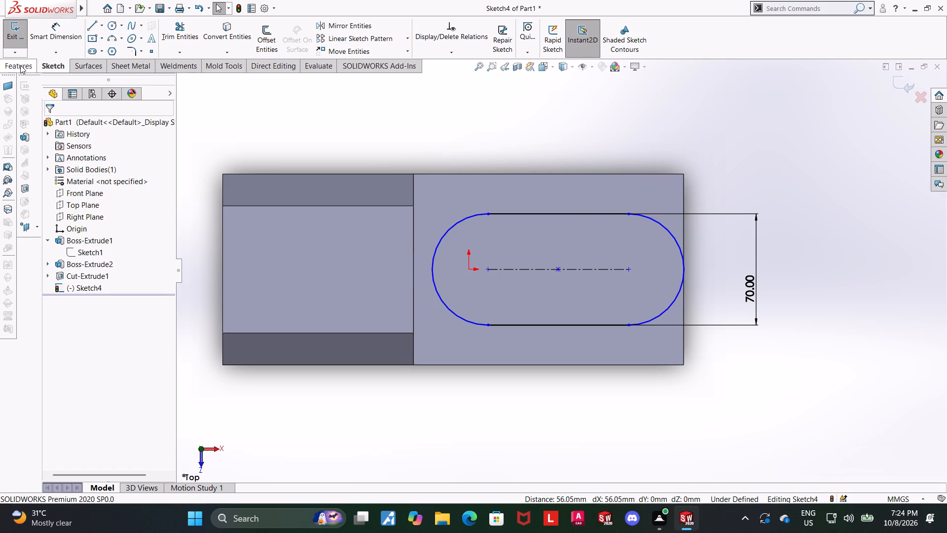
Dimension the distance from the slot's right arc centre to the block's right end edge as 65 mm.
left_click(55, 34)
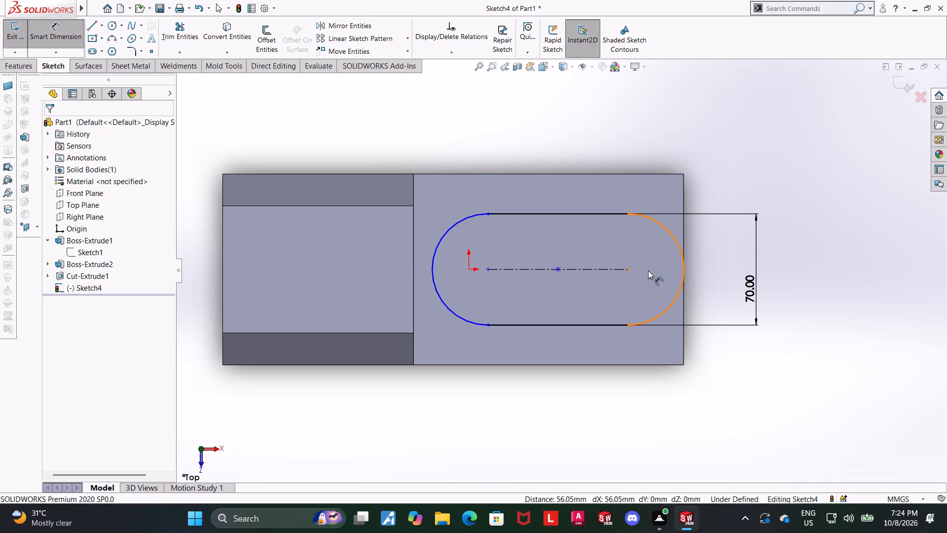
left_click(629, 269)
left_click(685, 224)
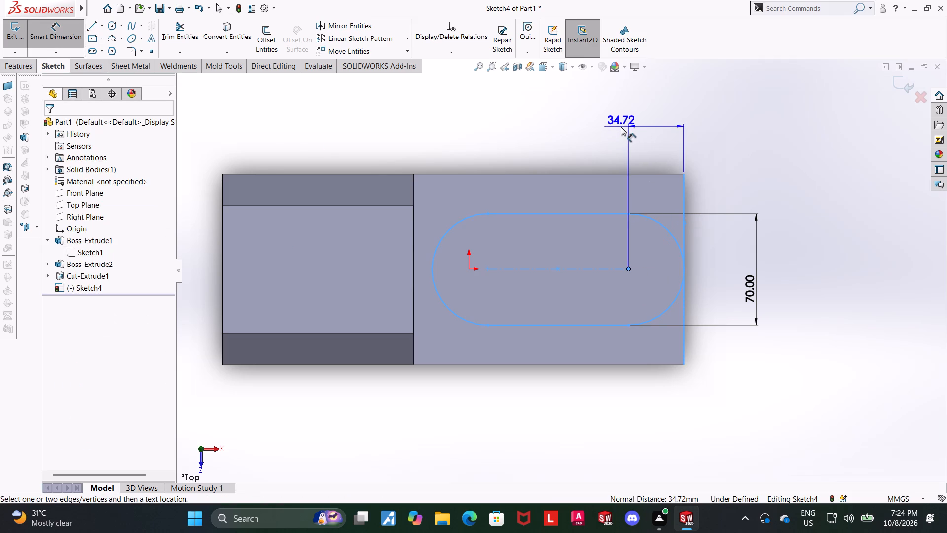
left_click(621, 127)
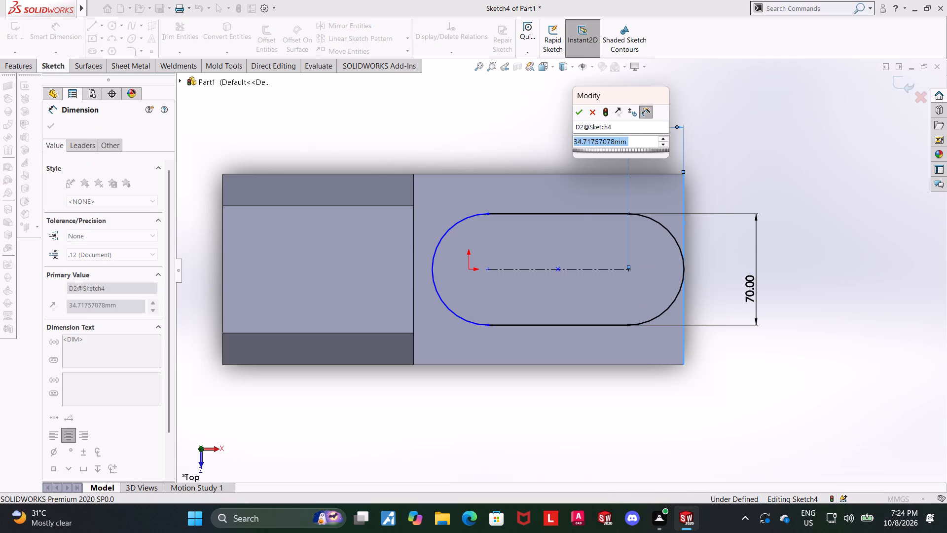
type("65")
key("Return")
key("Escape")
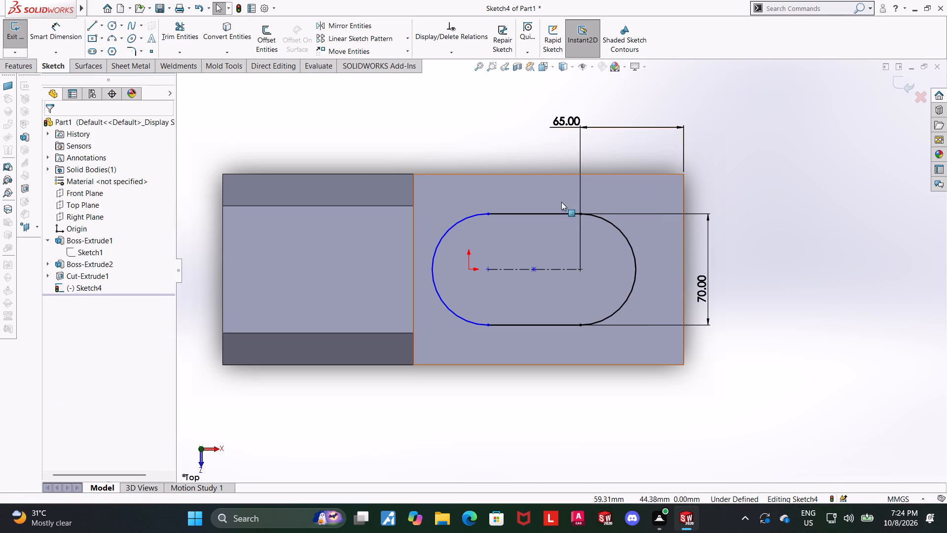
Dimension the distance from the slot's left arc centre to the block's right end edge as 120 mm.
left_click(62, 33)
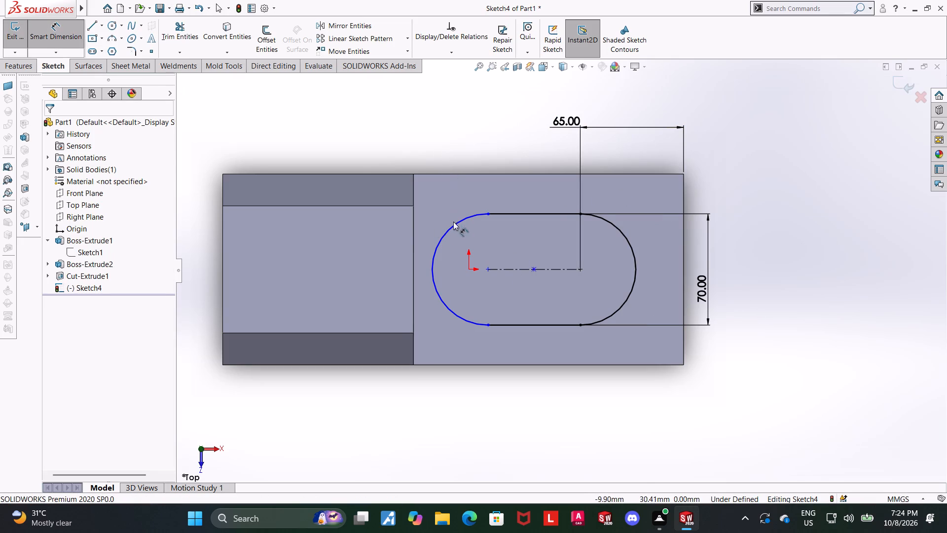
left_click(486, 267)
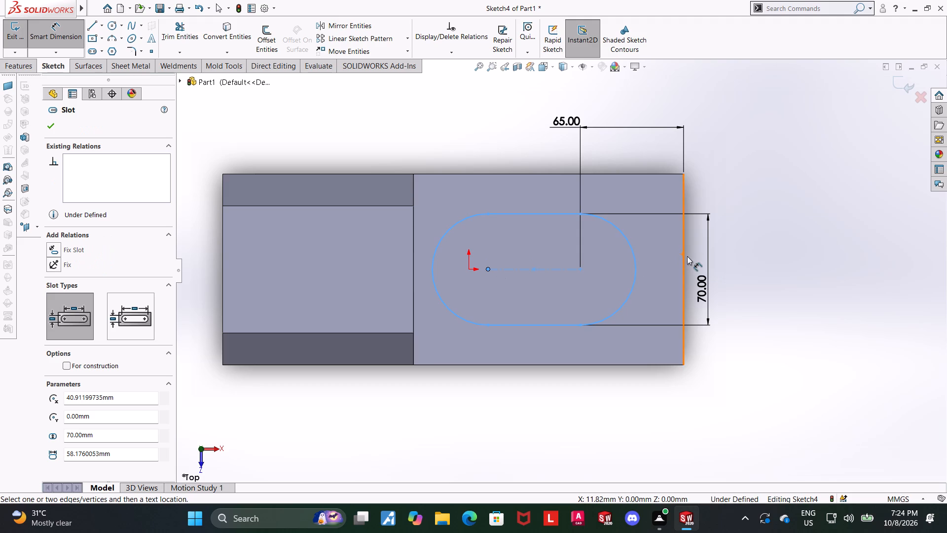
left_click(684, 256)
scroll(683, 256, "down", 2)
scroll(634, 145, "up", 3)
left_click(568, 120)
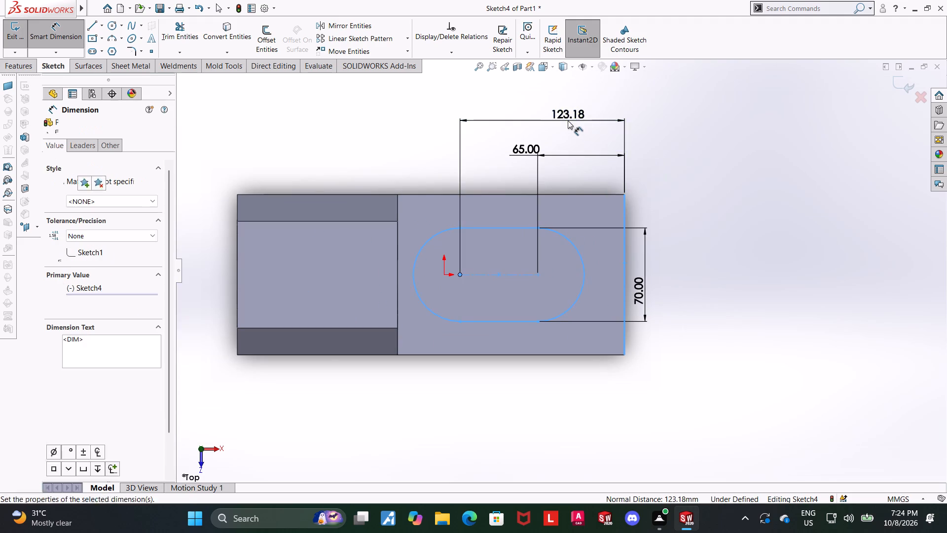
type("120")
key("Return")
key("Escape")
key("Escape")
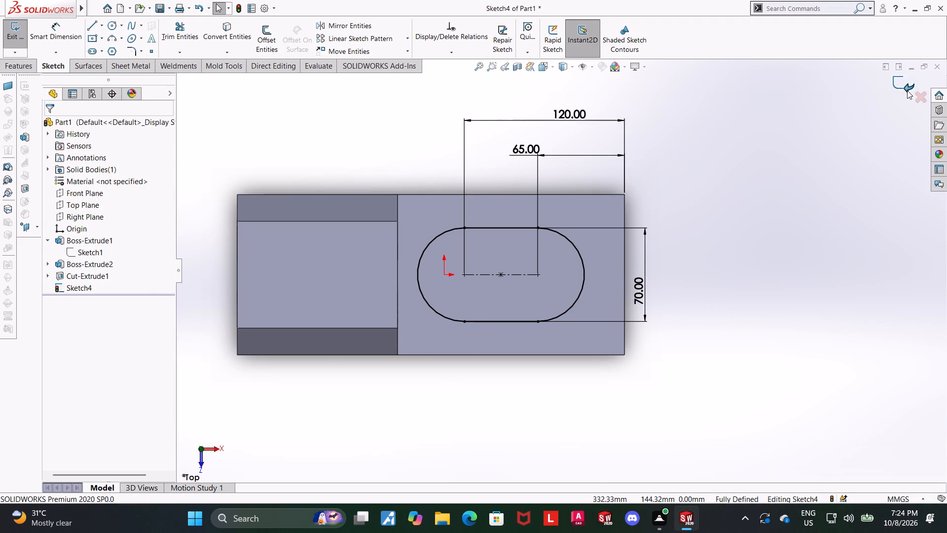
Exit the sketch and cut-extrude the slot into the lower block with a blind depth of 10 mm.
left_click(897, 83)
scroll(673, 262, "up", 1)
middle_click_drag(672, 263, 630, 143)
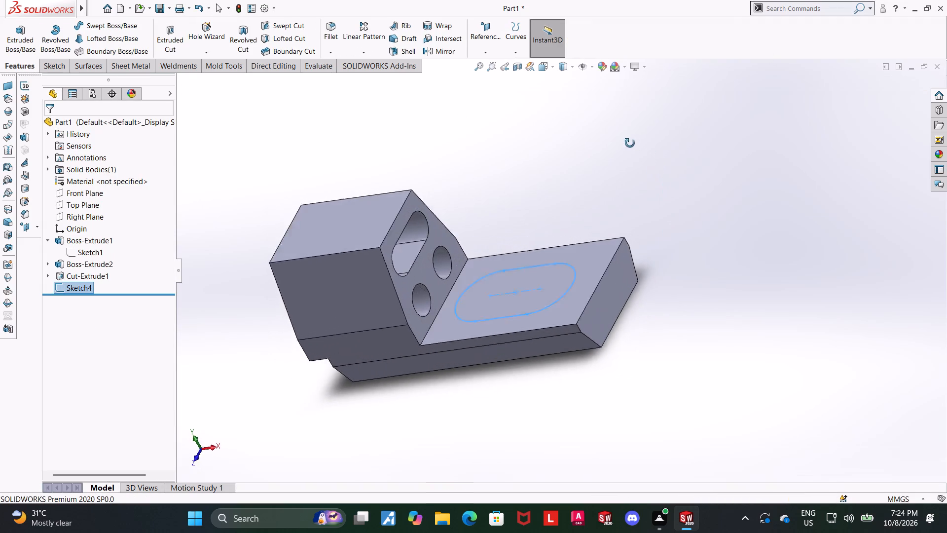
middle_click_drag(630, 143, 635, 150)
middle_click(641, 175)
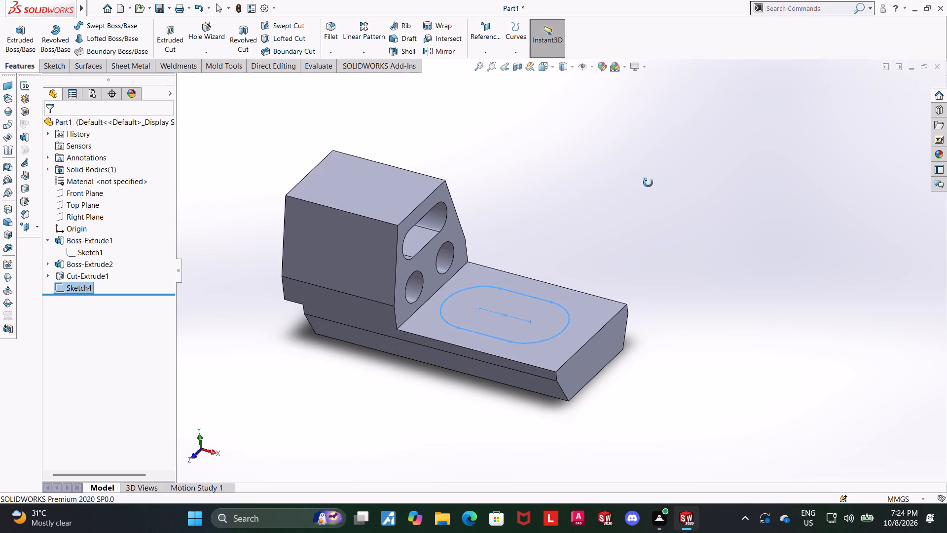
left_click(166, 38)
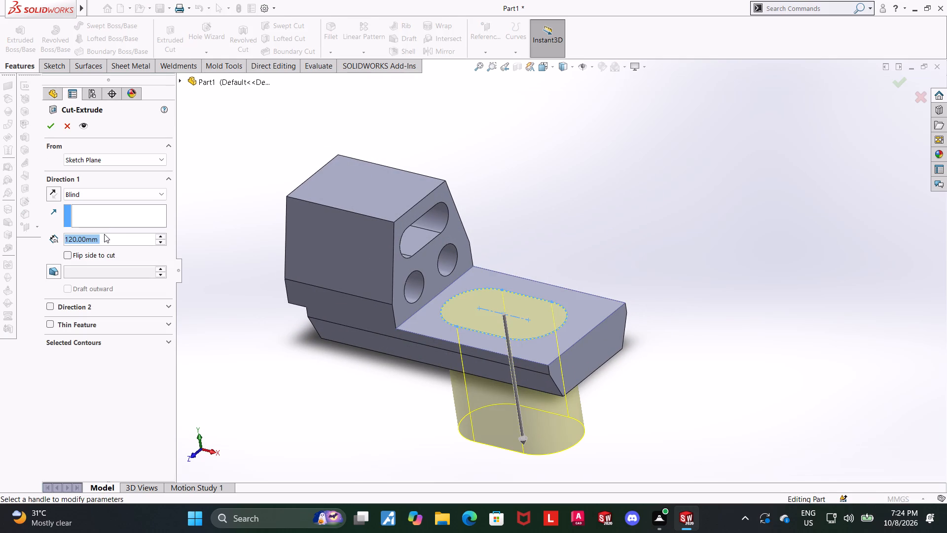
type("10")
key("Return")
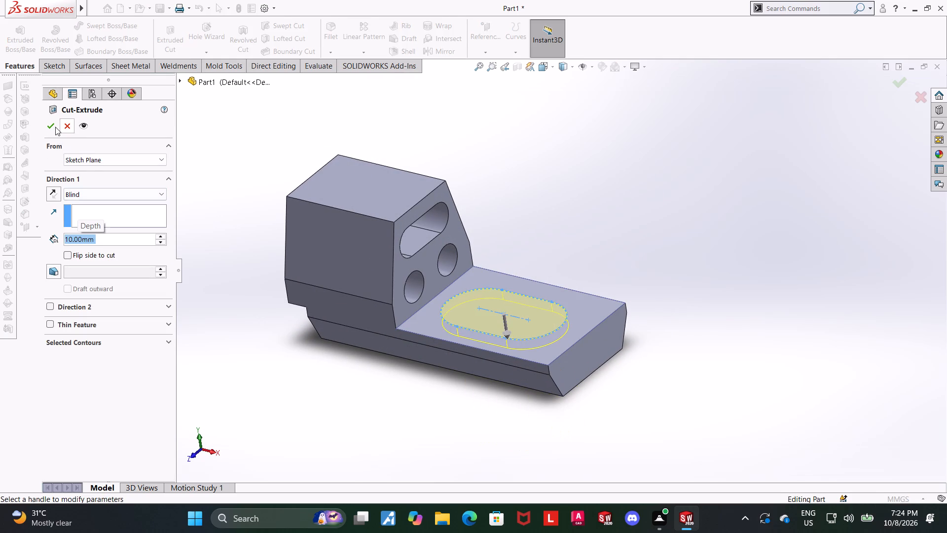
left_click(52, 126)
left_click(649, 265)
Start a new sketch on the floor of the slot-shaped pocket and orient the view normal to it.
left_click(511, 320)
left_click(559, 292)
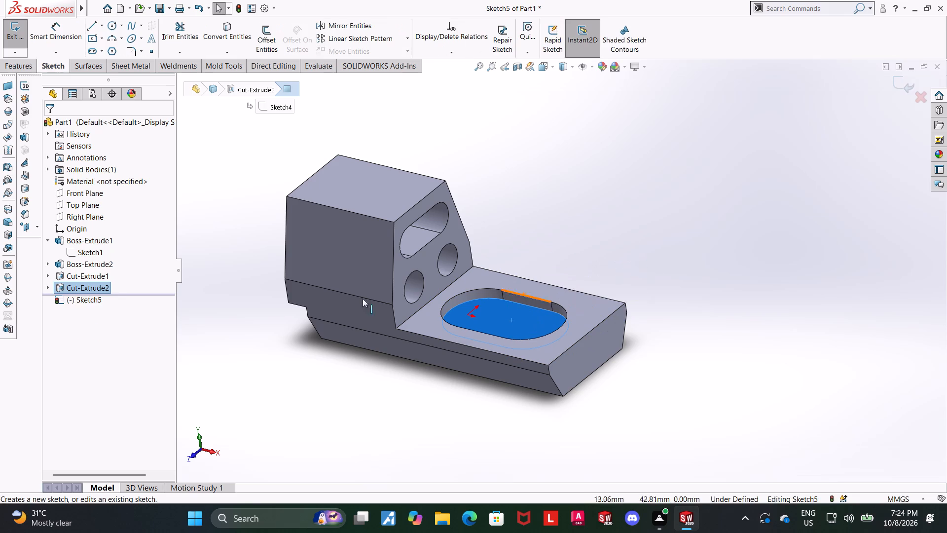
left_click(64, 305)
left_click(87, 293)
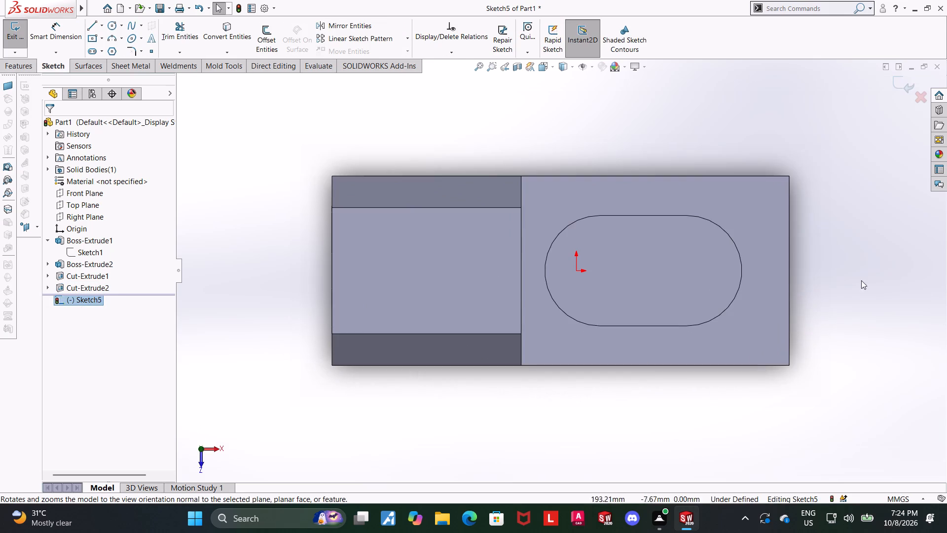
Sketch a smaller horizontal straight slot inside the pocket, about 34 mm wide with arc centres about 63 mm apart.
scroll(855, 279, "up", 2)
scroll(748, 262, "down", 1)
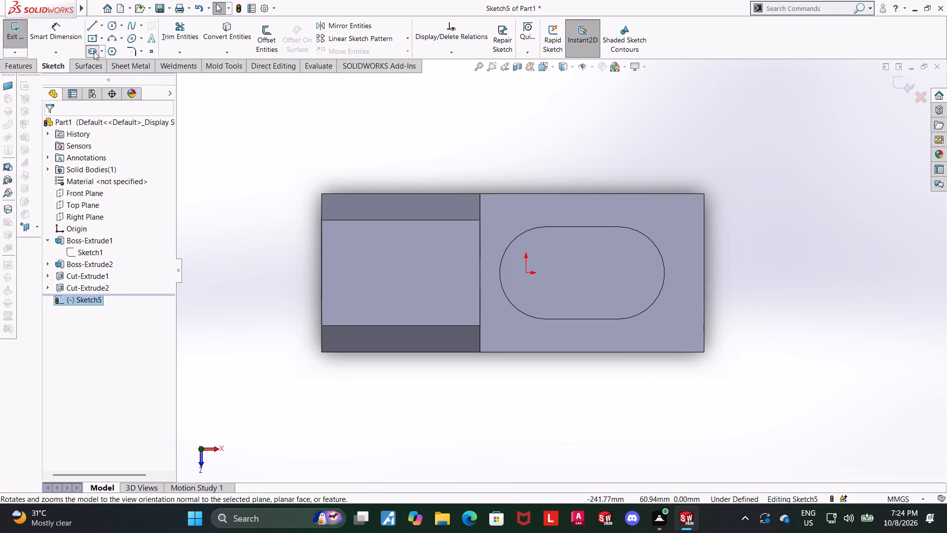
left_click(94, 52)
left_click(542, 270)
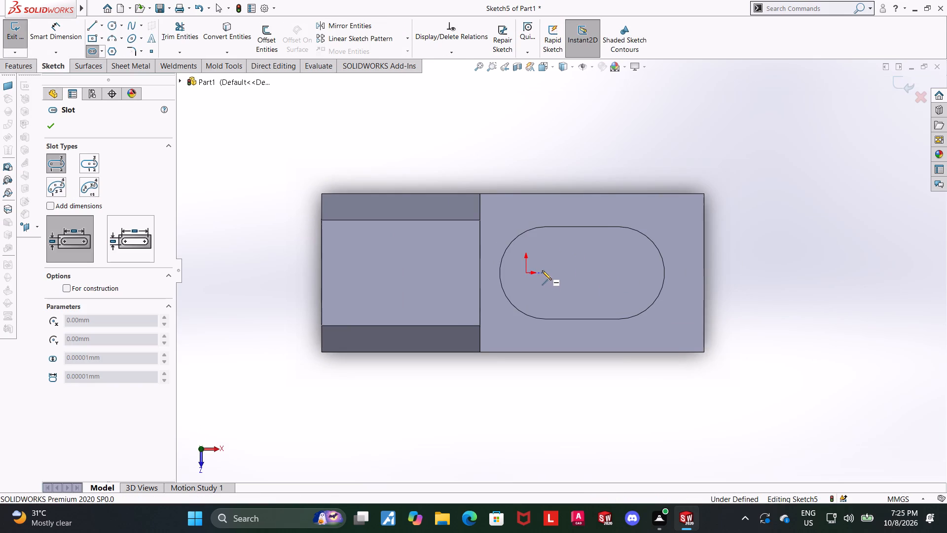
left_click(625, 274)
left_click(625, 250)
key("Escape")
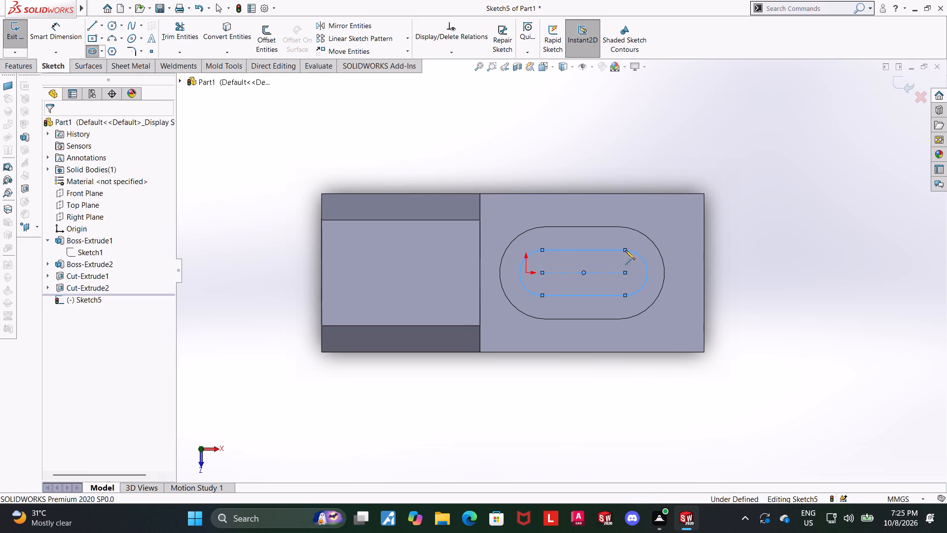
key("Escape")
Dimension the inner slot's width between its two straight sides as 30 mm.
left_click(57, 28)
scroll(610, 277, "up", 1)
left_click(572, 256)
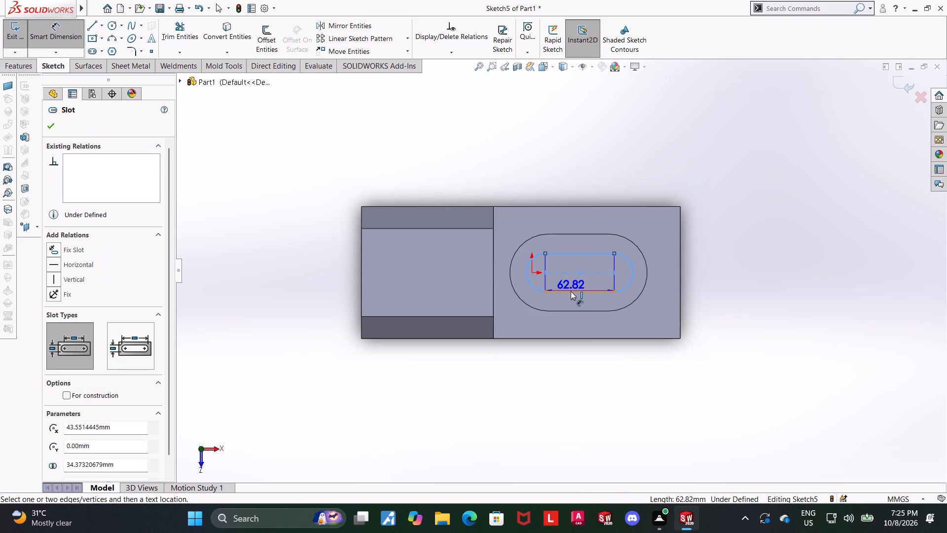
left_click(571, 290)
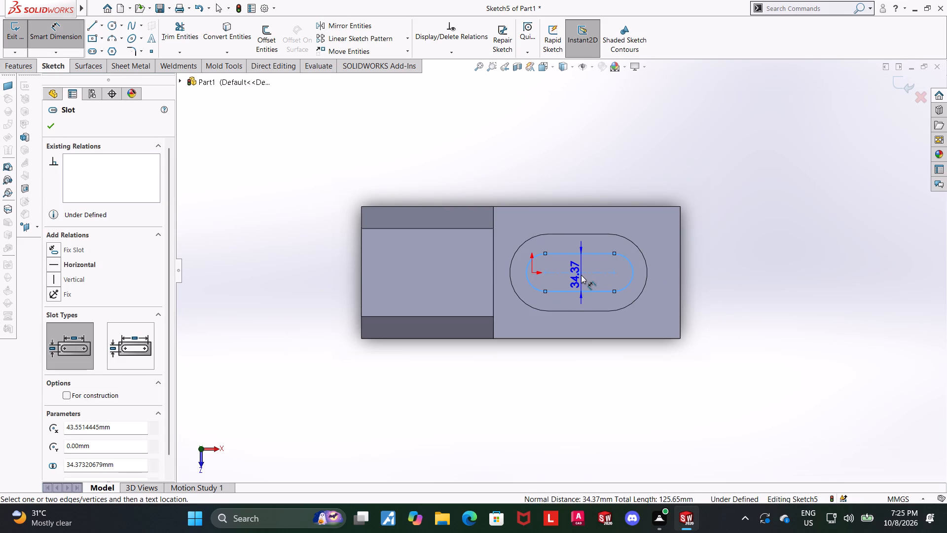
left_click(581, 275)
type("30")
key("Return")
key("Escape")
key("Escape")
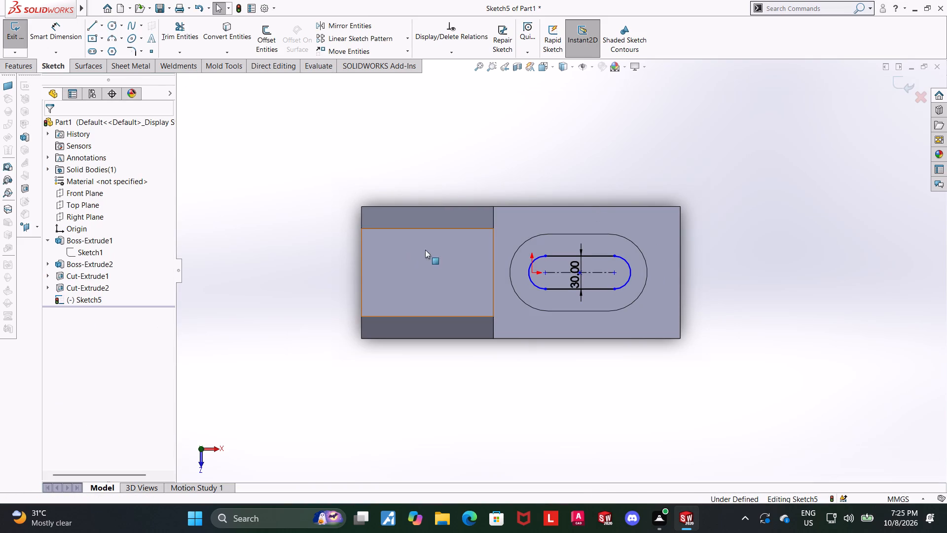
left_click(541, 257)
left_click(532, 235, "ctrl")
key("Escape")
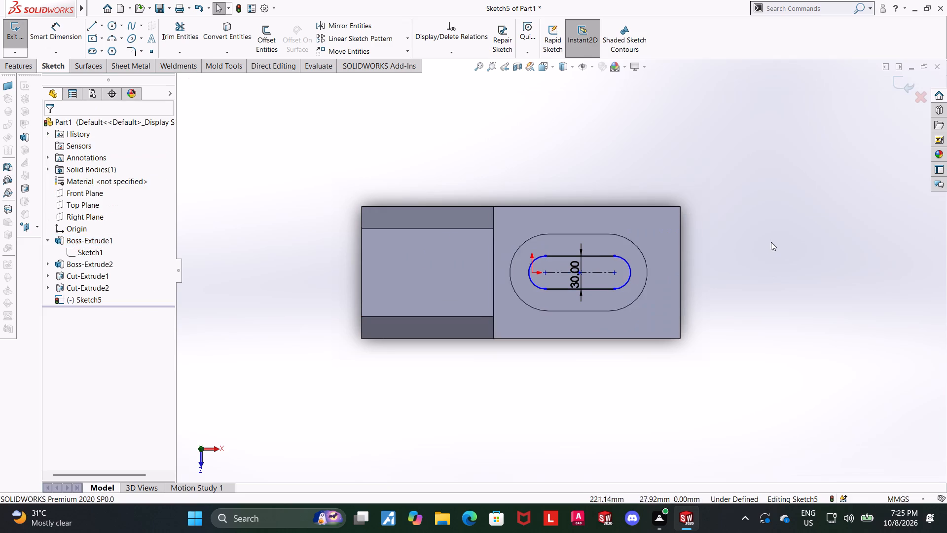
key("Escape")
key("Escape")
Make the inner slot's left end arc concentric with the pocket's left end arc.
left_click(533, 259, "ctrl")
left_click(534, 236, "ctrl")
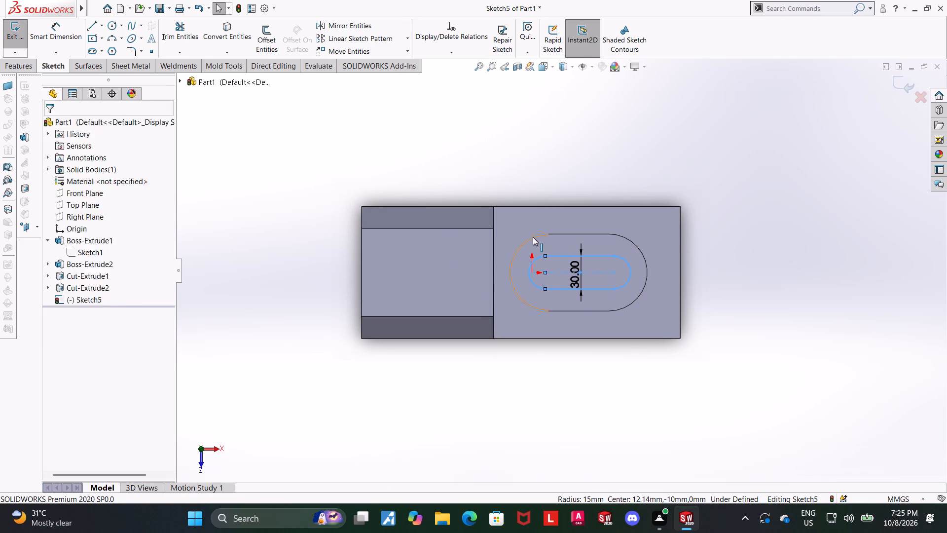
left_click(58, 330)
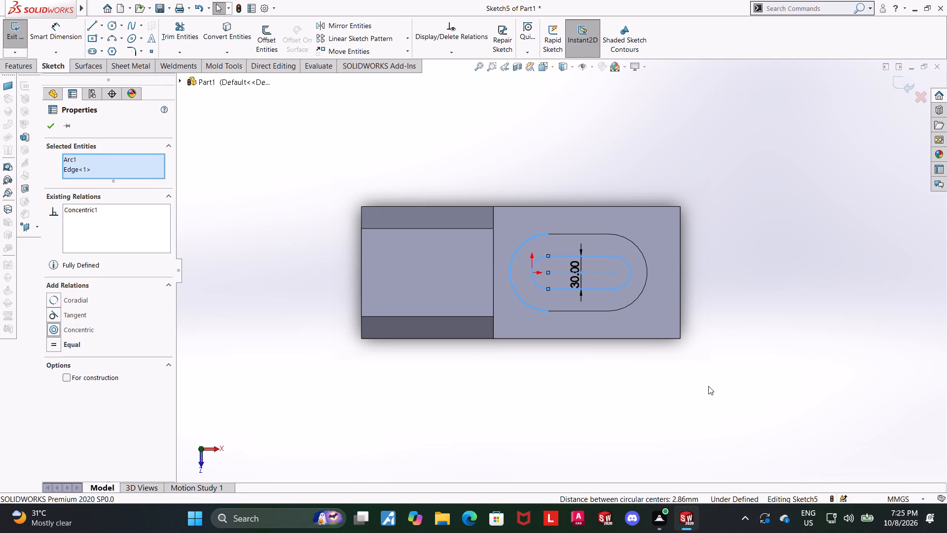
left_click(708, 386)
Make the inner slot's right end arc concentric with the pocket's right end arc.
left_click(628, 266, "ctrl")
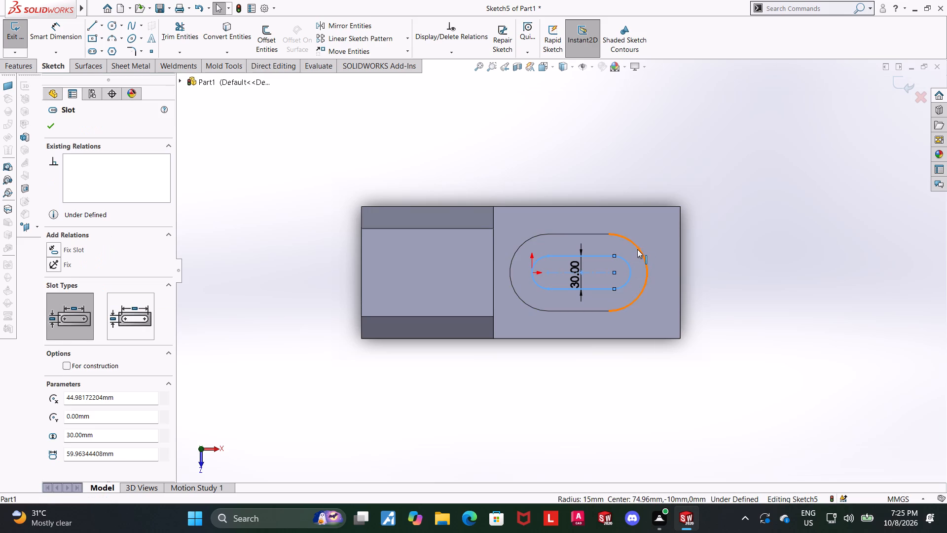
left_click(637, 249, "ctrl")
left_click(59, 330)
left_click(669, 370)
key("Escape")
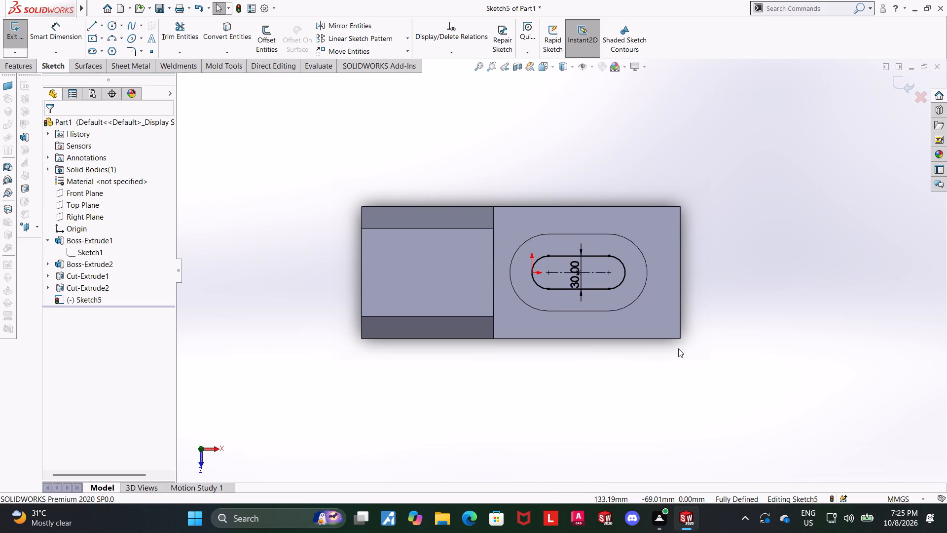
key("Escape")
Close the inner slot sketch and cut it Through All, down through the pocket floor.
scroll(790, 202, "up", 1)
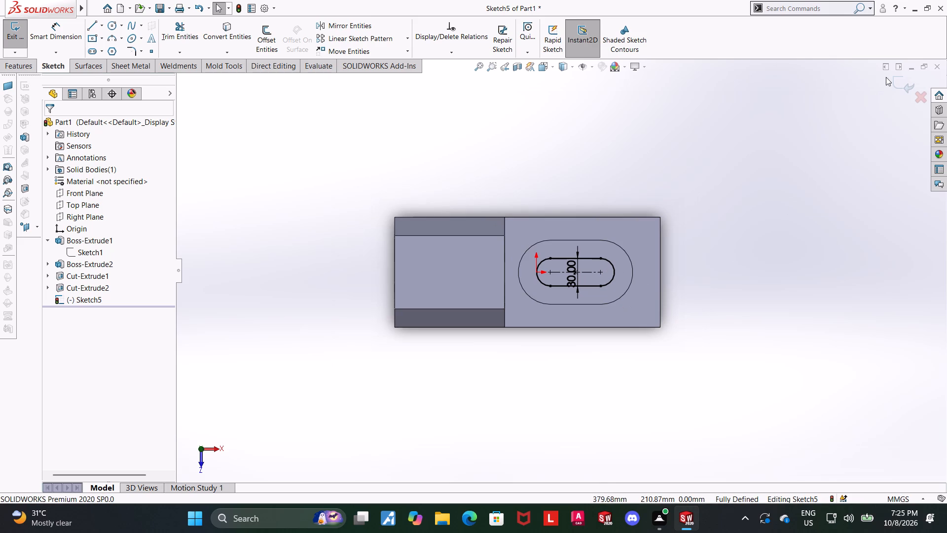
left_click(894, 83)
middle_click_drag(671, 263, 657, 186)
left_click(172, 40)
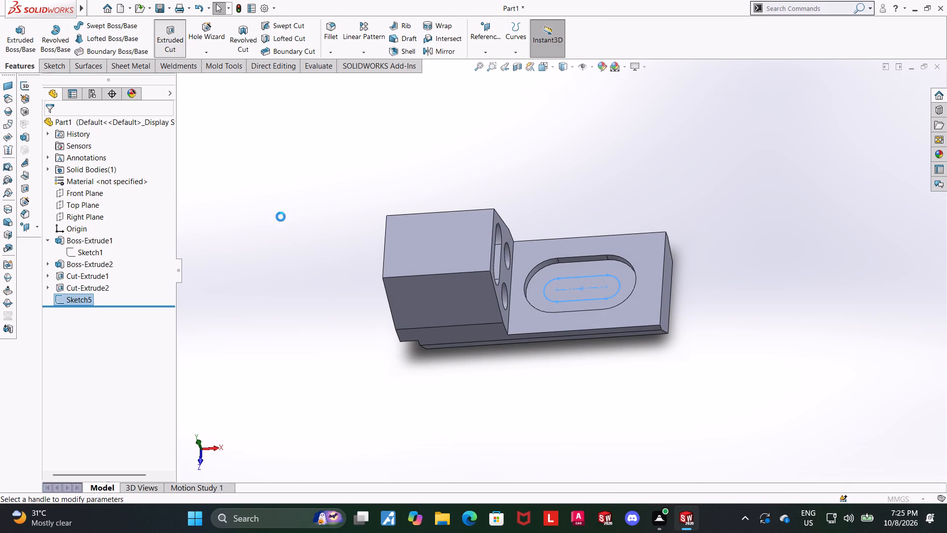
scroll(281, 219, "up", 1)
middle_click_drag(280, 221, 274, 191)
left_click(75, 190)
left_click(83, 212)
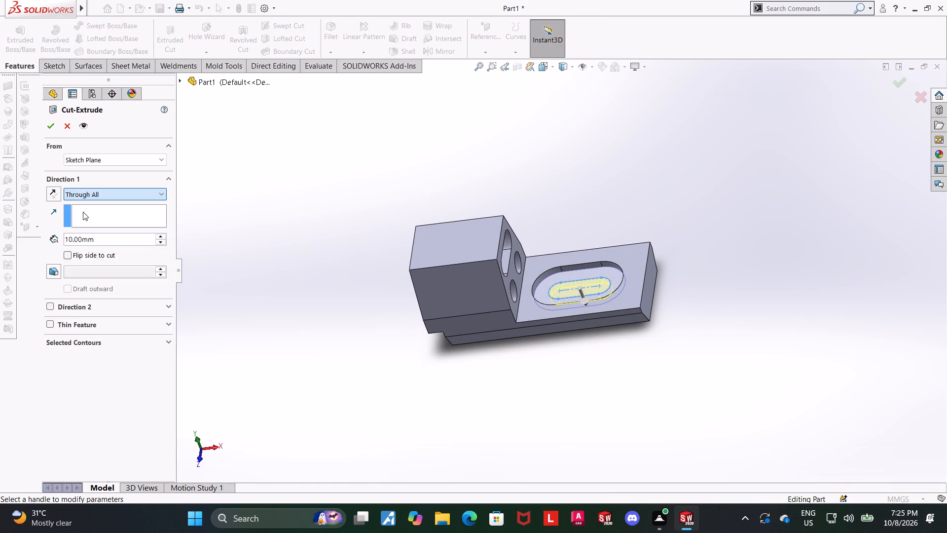
left_click(51, 131)
Examine the through slot, stepped pocket and upper body from several directions.
middle_click_drag(709, 322, 394, 463)
scroll(708, 322, "up", 1)
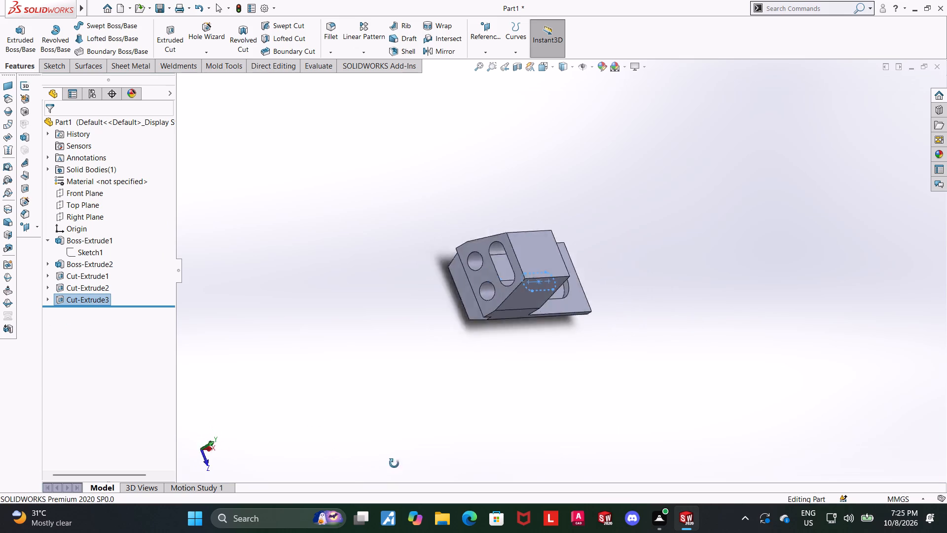
middle_click_drag(394, 463, 561, 446)
middle_click_drag(581, 309, 690, 380)
left_click_drag(696, 375, 692, 369)
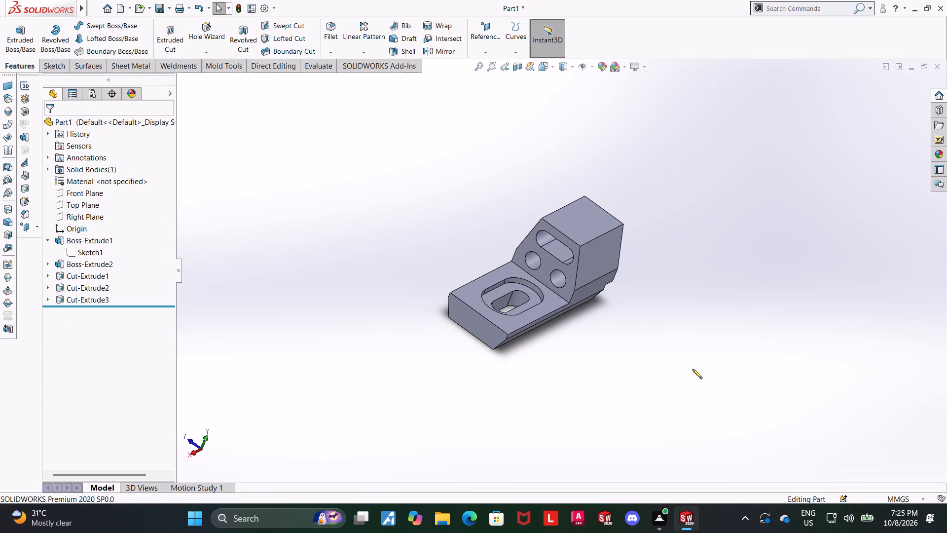
left_click_drag(692, 369, 691, 369)
scroll(568, 291, "down", 2)
middle_click_drag(553, 356, 557, 348)
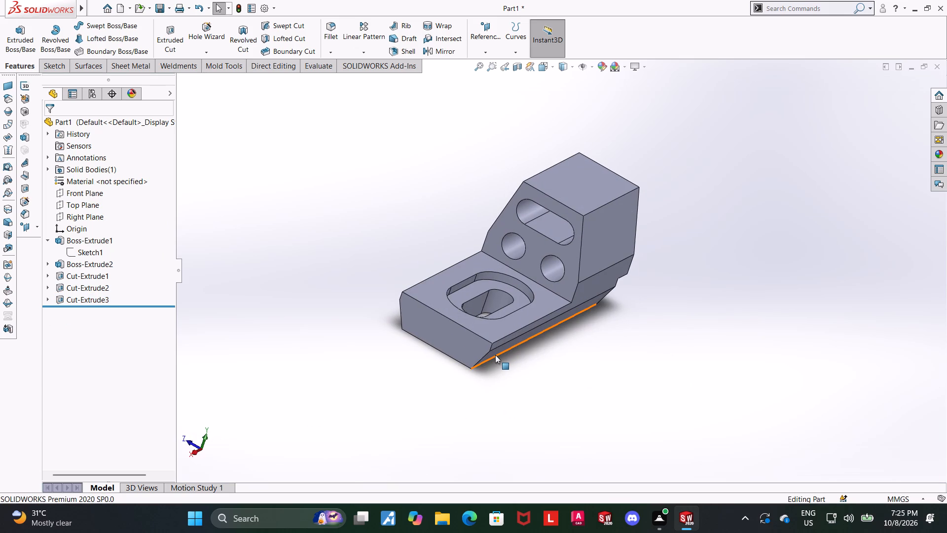
middle_click_drag(520, 302, 506, 311)
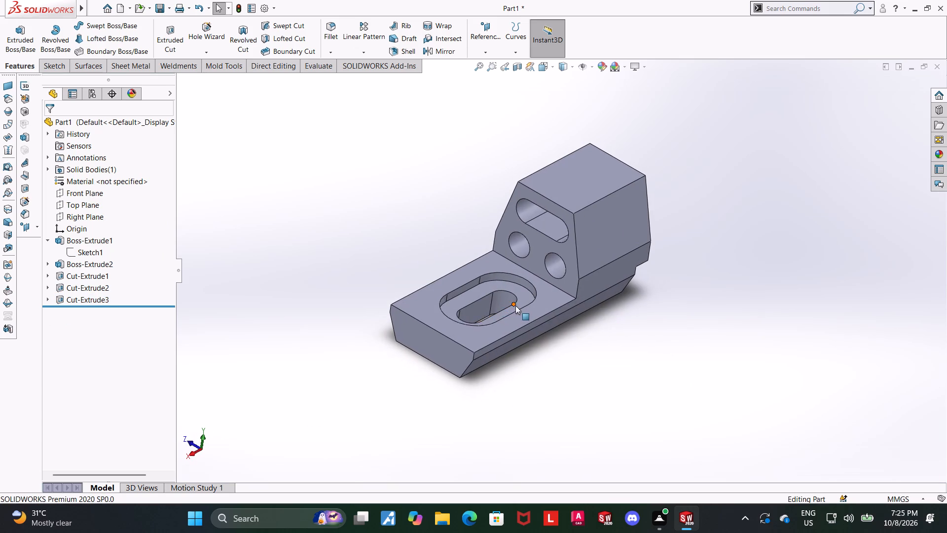
scroll(515, 305, "down", 2)
middle_click_drag(511, 330, 499, 315)
Display the dimensions of the larger pocket cut on the model.
left_click(64, 286)
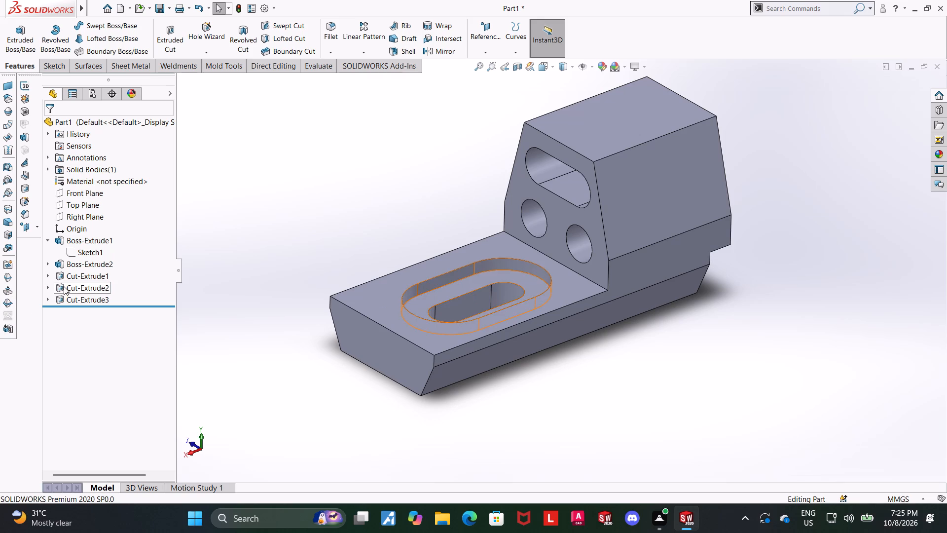
scroll(473, 309, "down", 3)
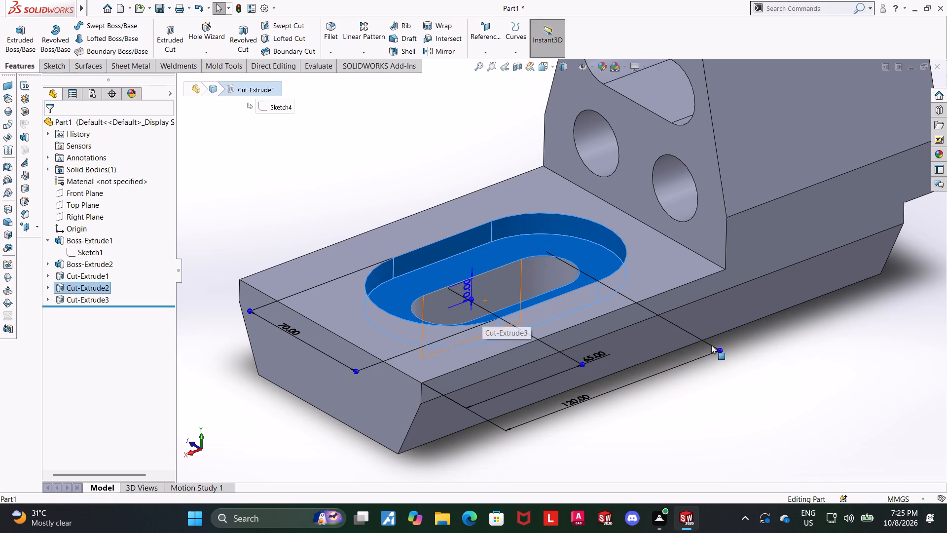
scroll(691, 367, "up", 2)
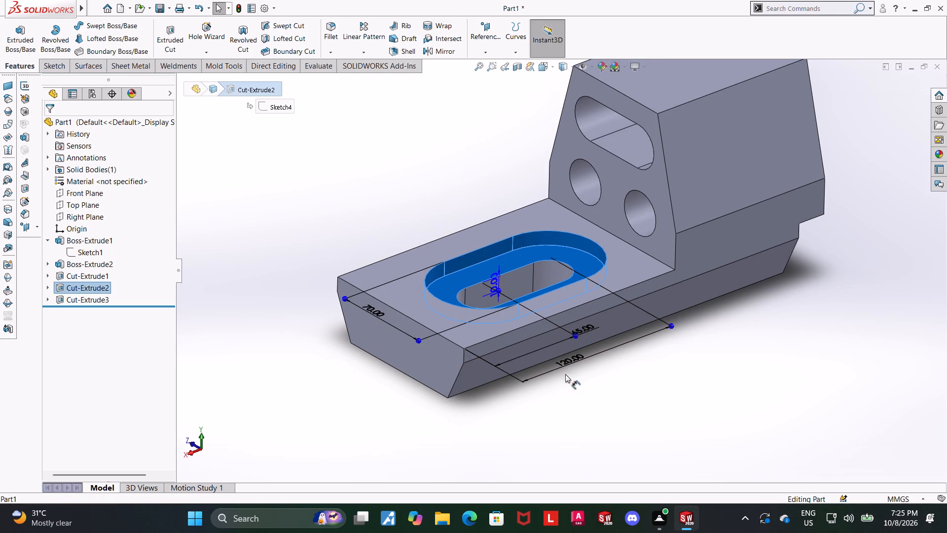
left_click(584, 407)
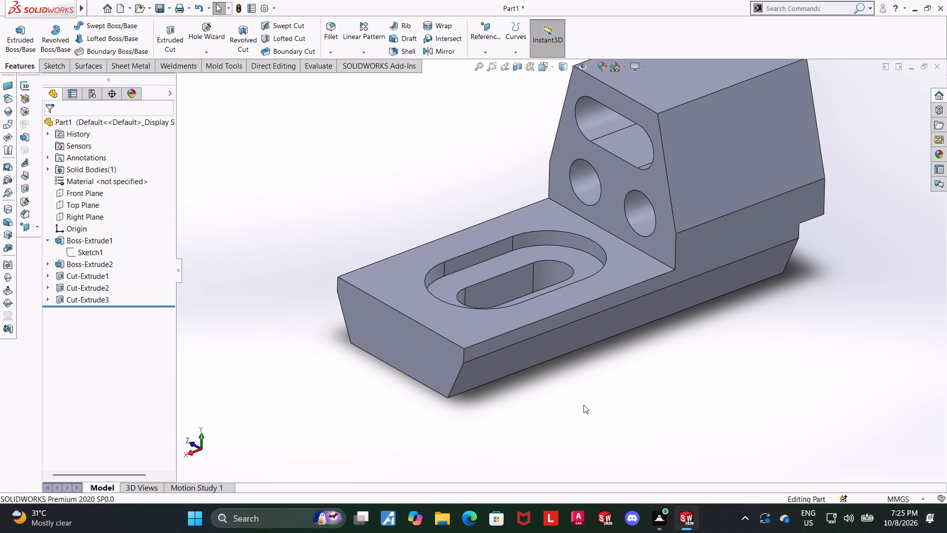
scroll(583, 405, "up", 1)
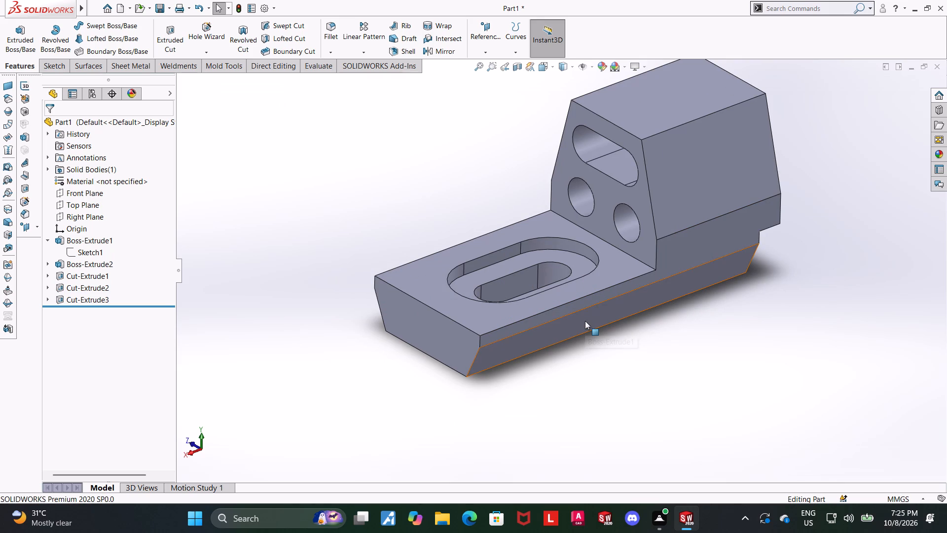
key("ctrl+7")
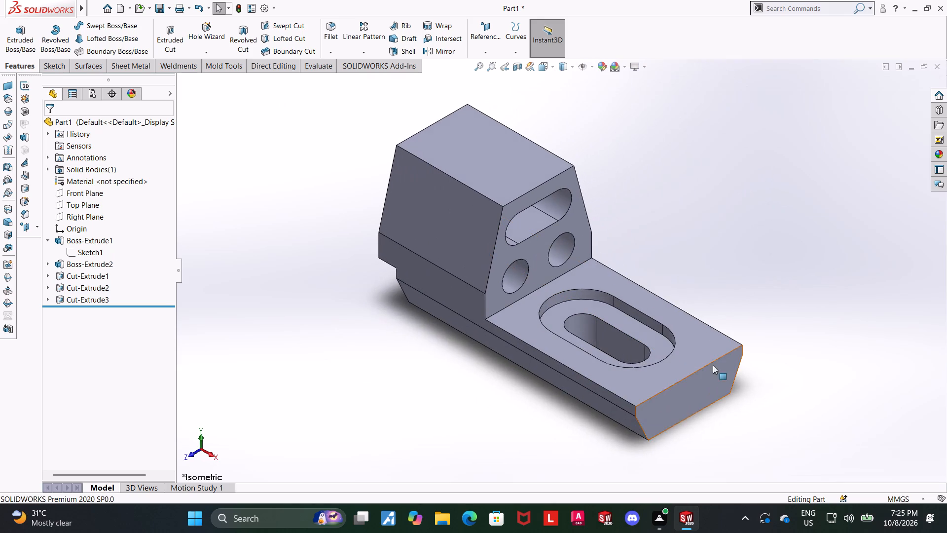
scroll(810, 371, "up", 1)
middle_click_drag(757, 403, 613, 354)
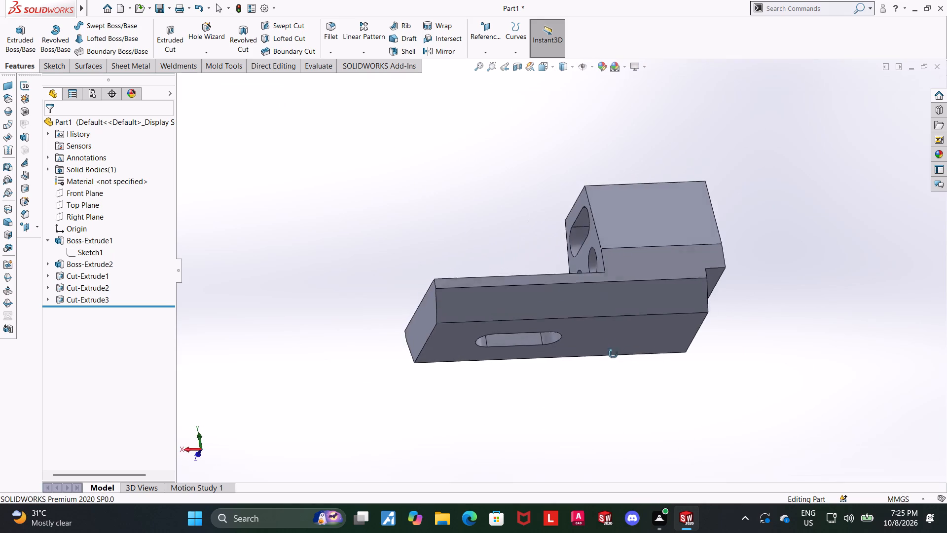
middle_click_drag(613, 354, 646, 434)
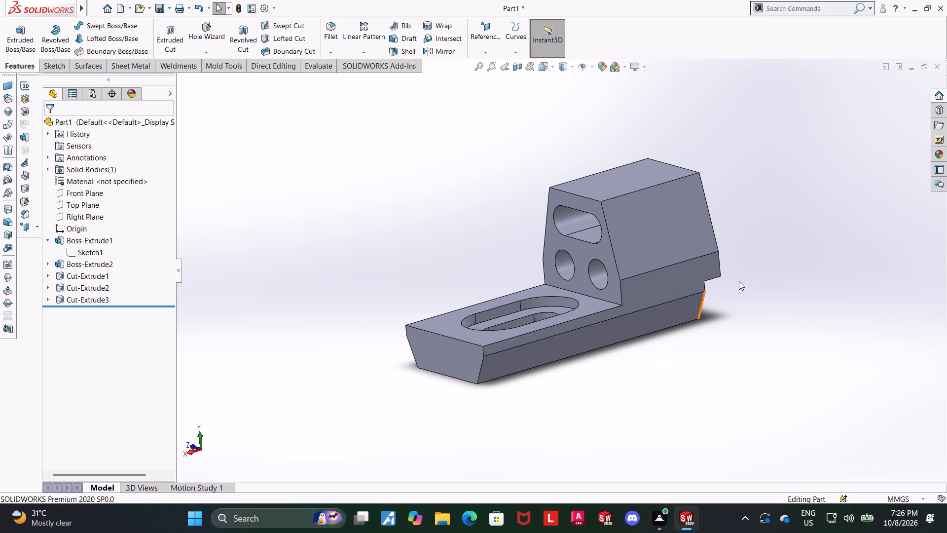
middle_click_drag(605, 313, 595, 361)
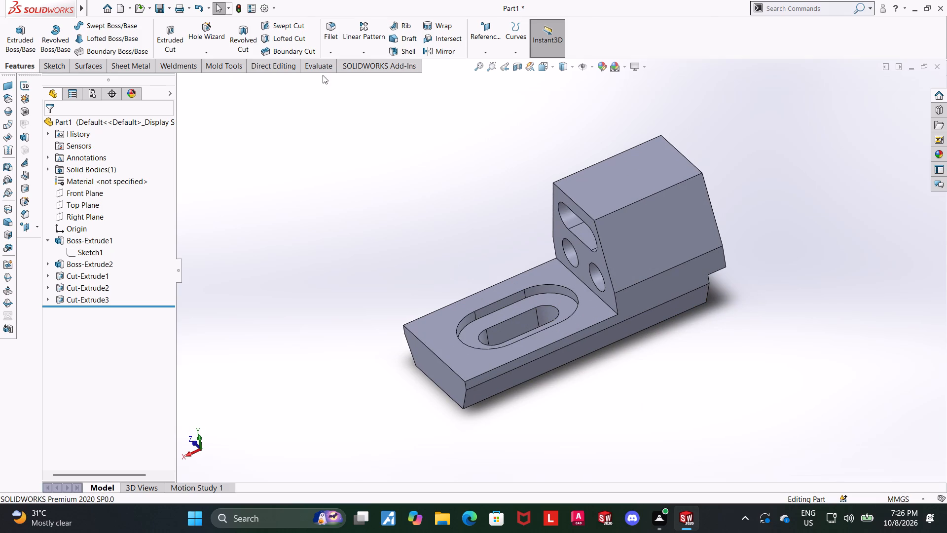
Measure the distance between the two end faces of the lower block.
left_click(321, 65)
left_click(104, 35)
scroll(479, 319, "down", 4)
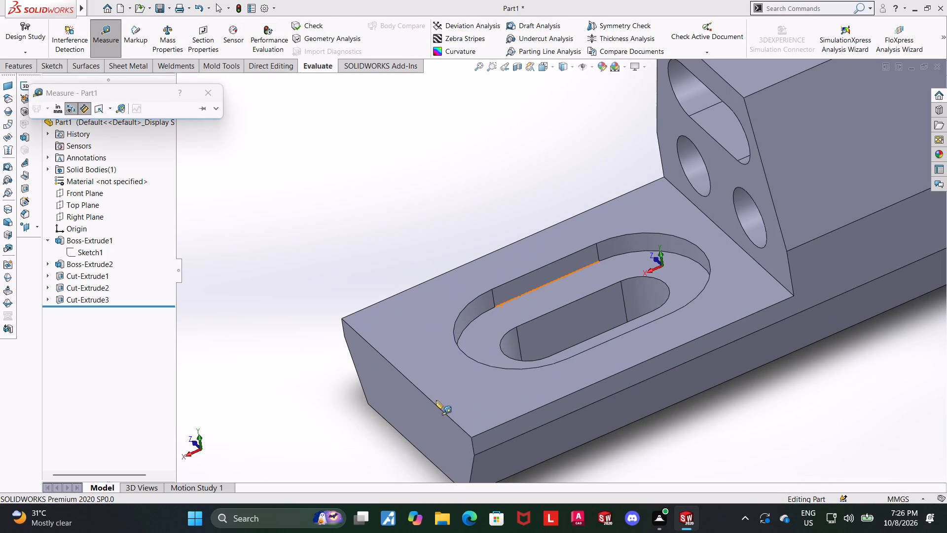
left_click(434, 400)
key("Escape")
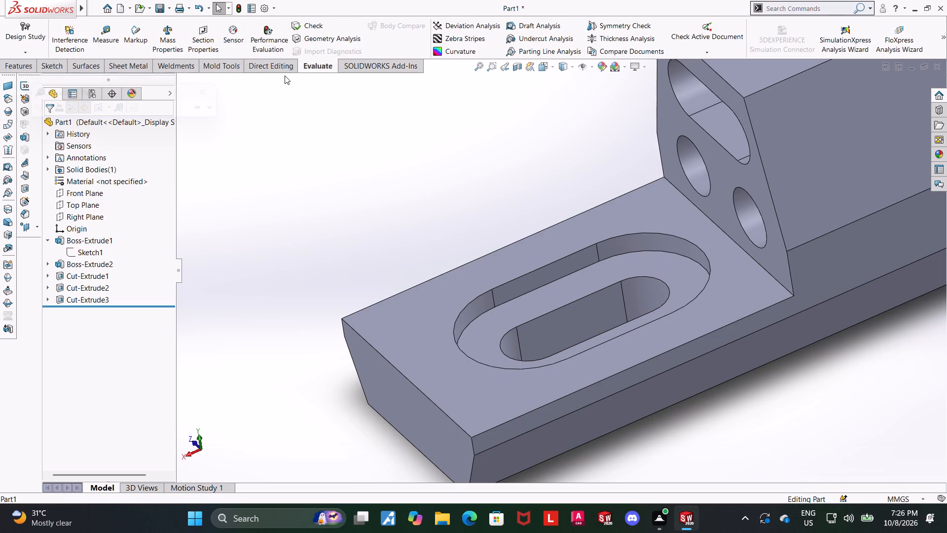
left_click(102, 36)
left_click(416, 411)
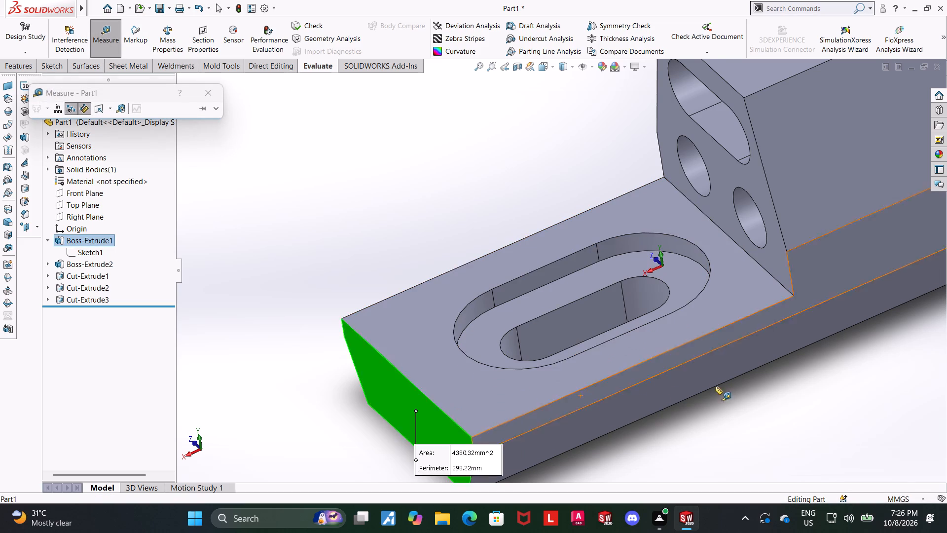
scroll(716, 386, "up", 6)
middle_click_drag(782, 268, 723, 306)
left_click(695, 251)
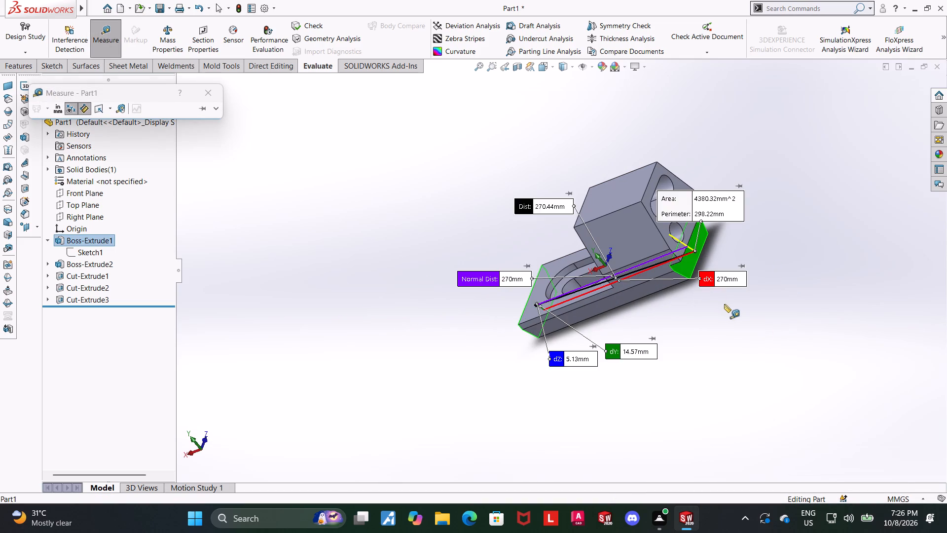
middle_click_drag(725, 305, 828, 234)
key("Escape")
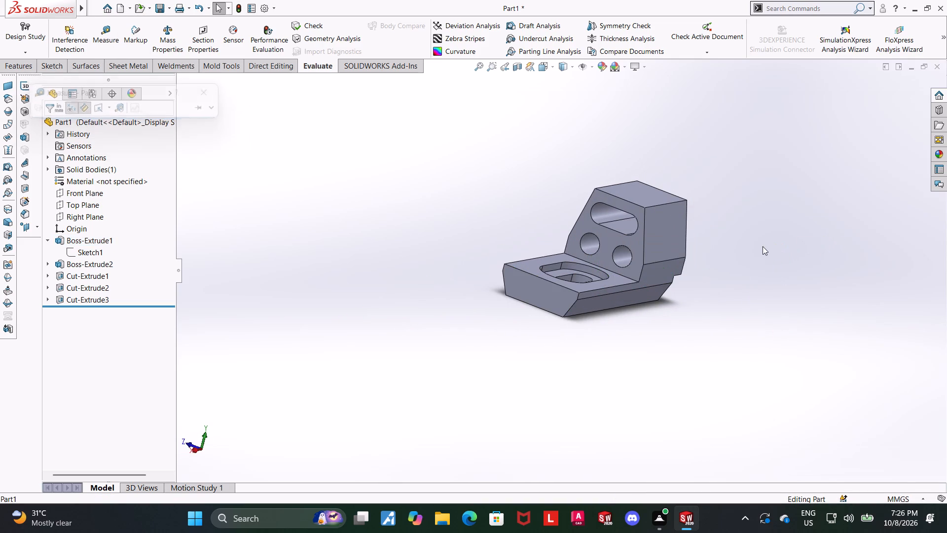
Measure the distance from the lower block's slotted-end face to the upper body's far end face.
scroll(695, 241, "down", 2)
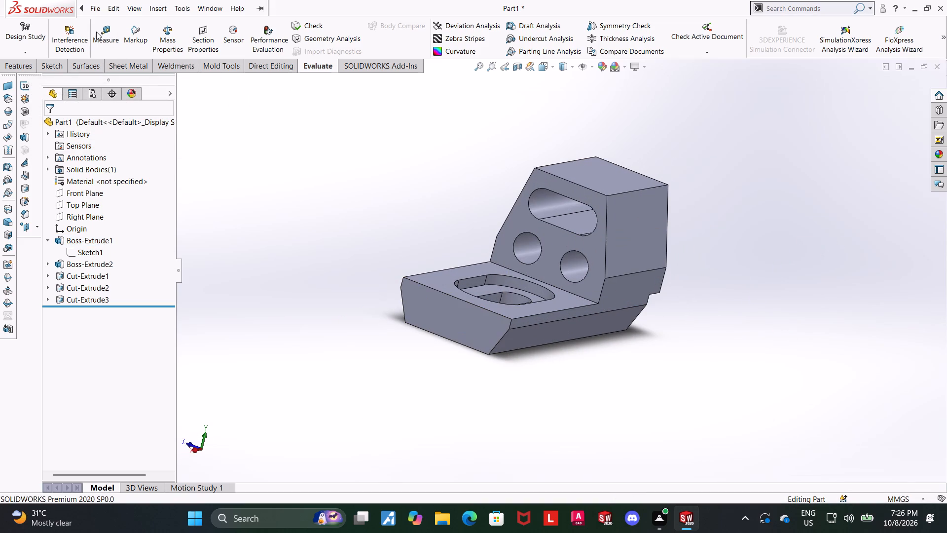
left_click(98, 32)
left_click(444, 310)
middle_click_drag(754, 213, 649, 225)
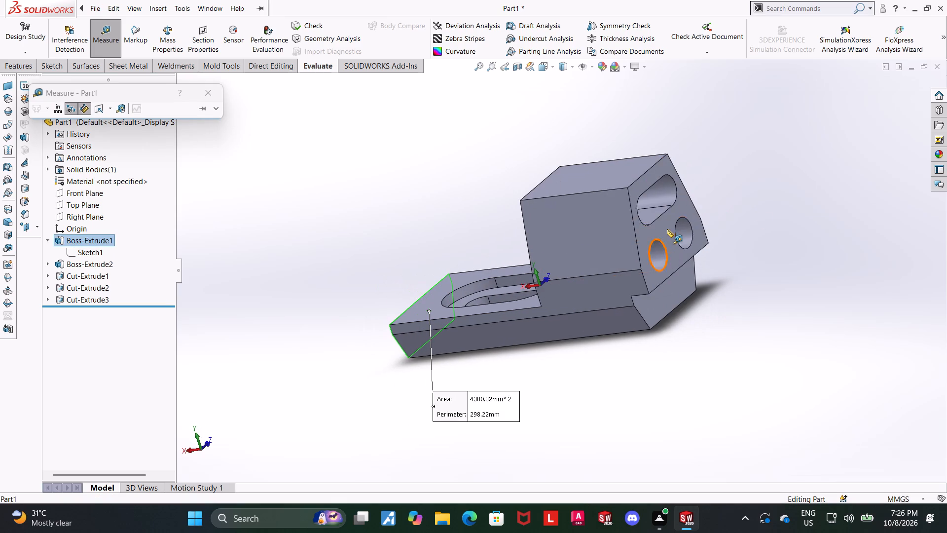
left_click(667, 223)
middle_click_drag(585, 343, 685, 330)
scroll(691, 269, "down", 2)
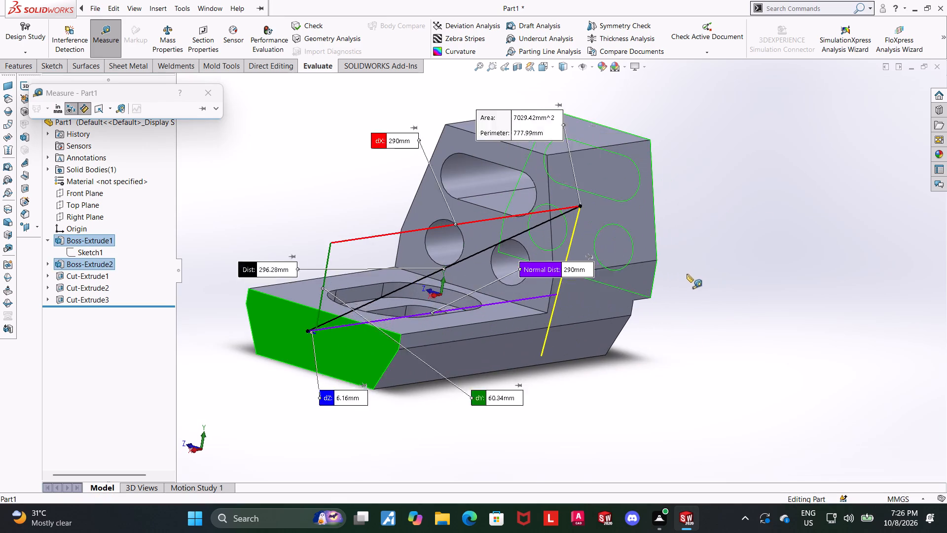
key("Escape")
Measure the distance from the lower block's slotted-end face to the edge at the foot of the upper body.
middle_click_drag(682, 284, 667, 333)
left_click(110, 38)
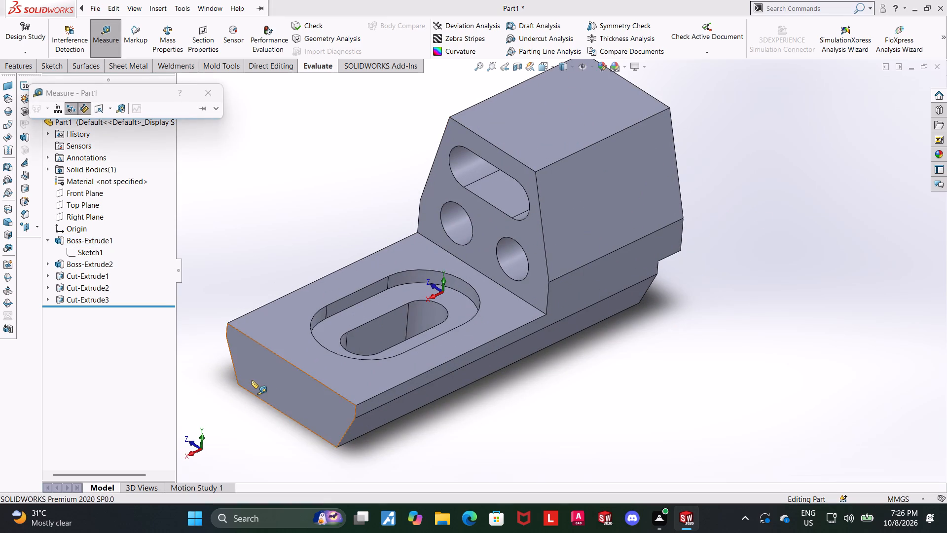
left_click(253, 380)
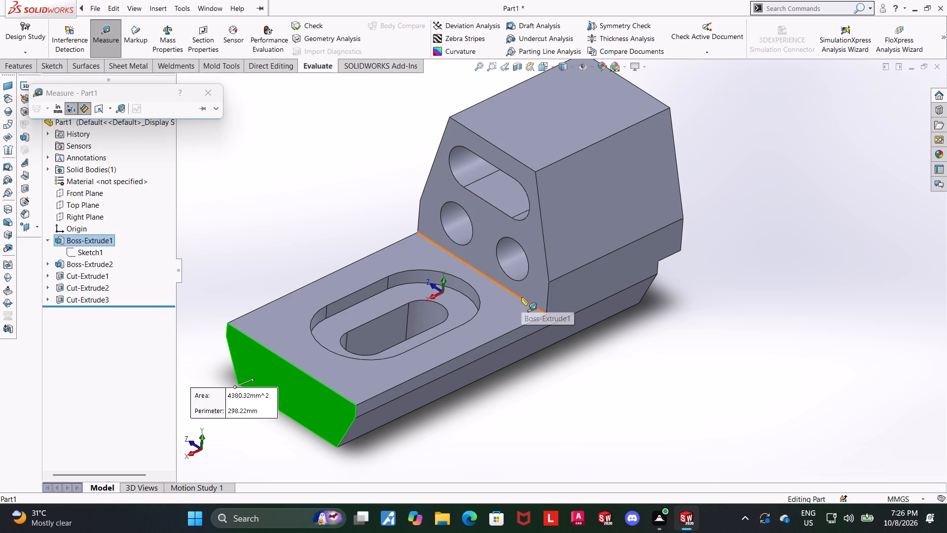
left_click(521, 297)
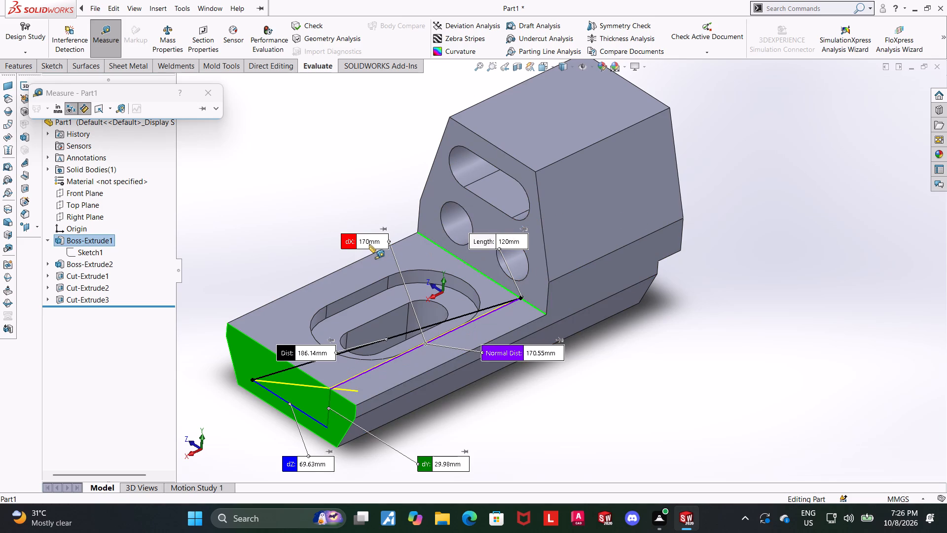
key("Escape")
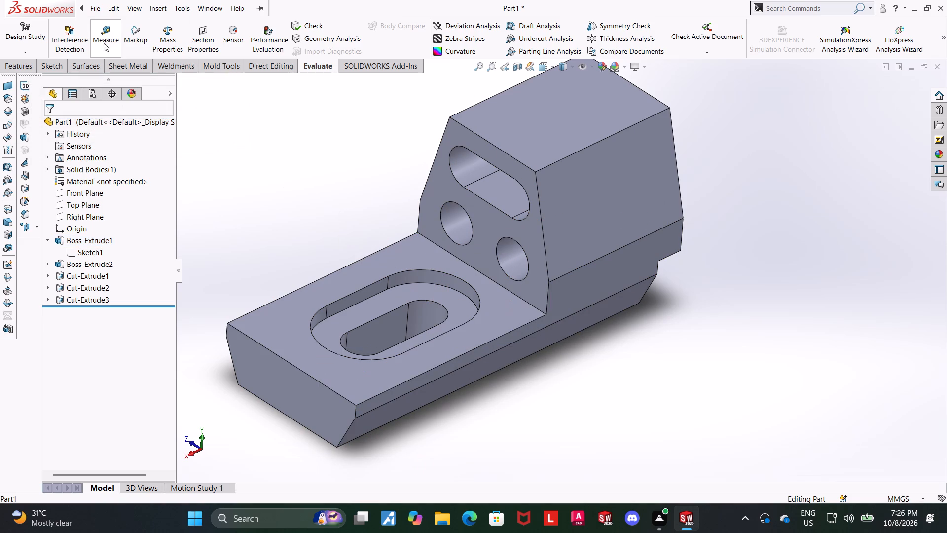
Measure the distance from the top edge of the lower block's slotted end to the edge at the foot of the upper body.
left_click(110, 39)
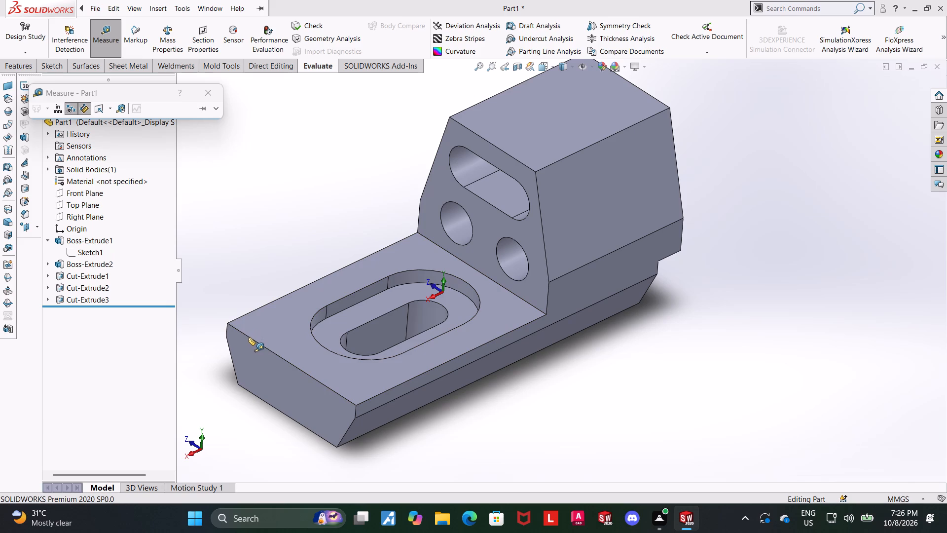
left_click(249, 337)
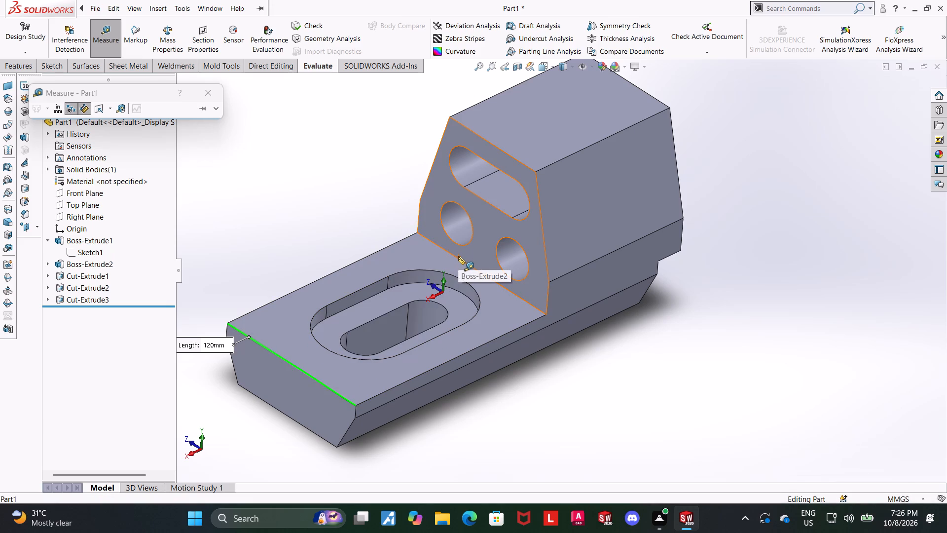
left_click(455, 258)
key("Escape")
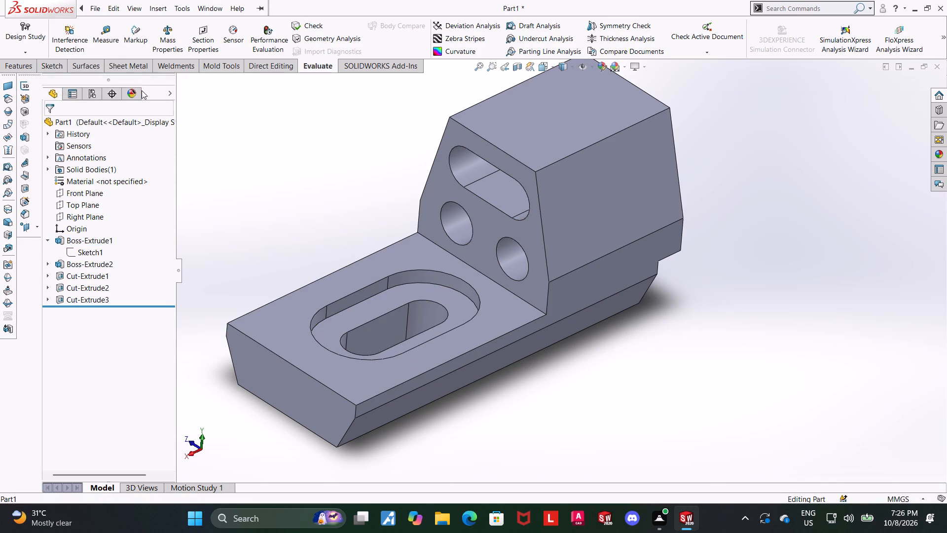
left_click(107, 36)
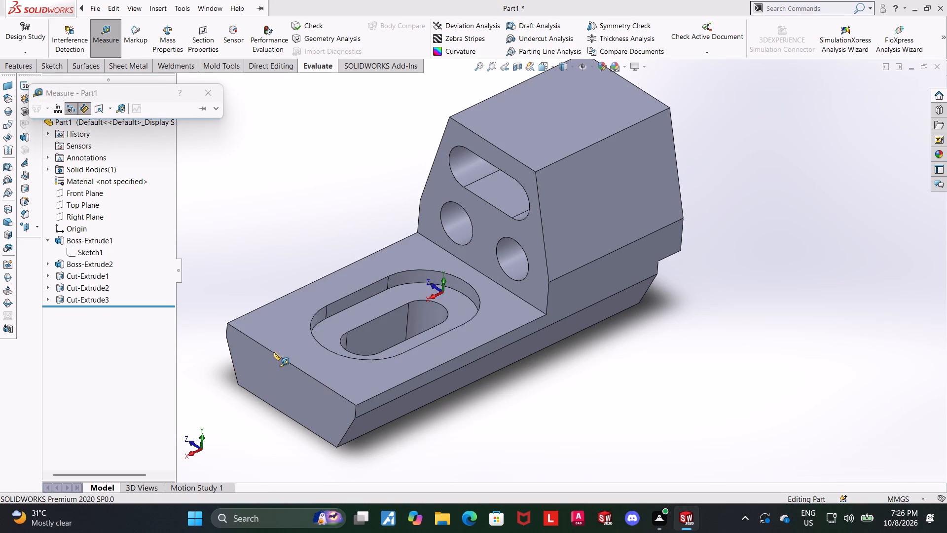
left_click(274, 352)
left_click(485, 274)
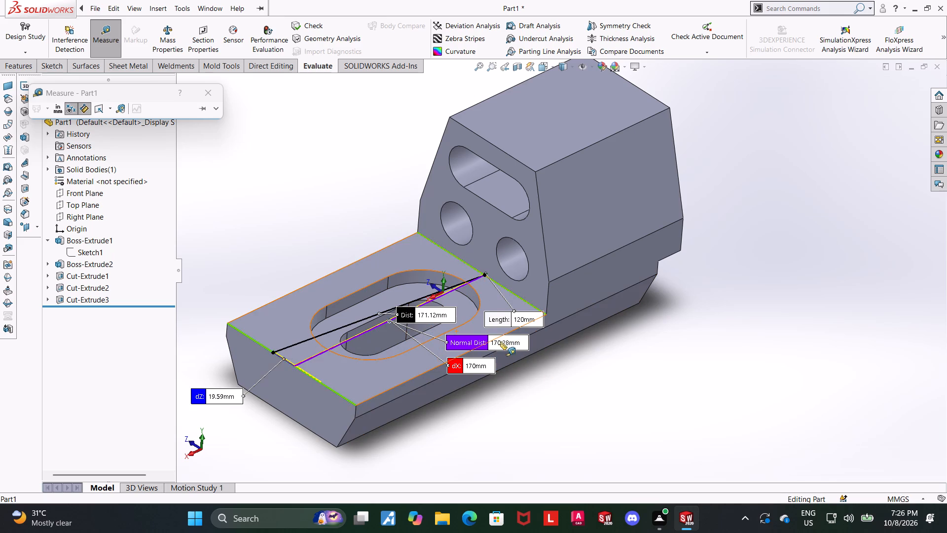
middle_click_drag(573, 384, 563, 393)
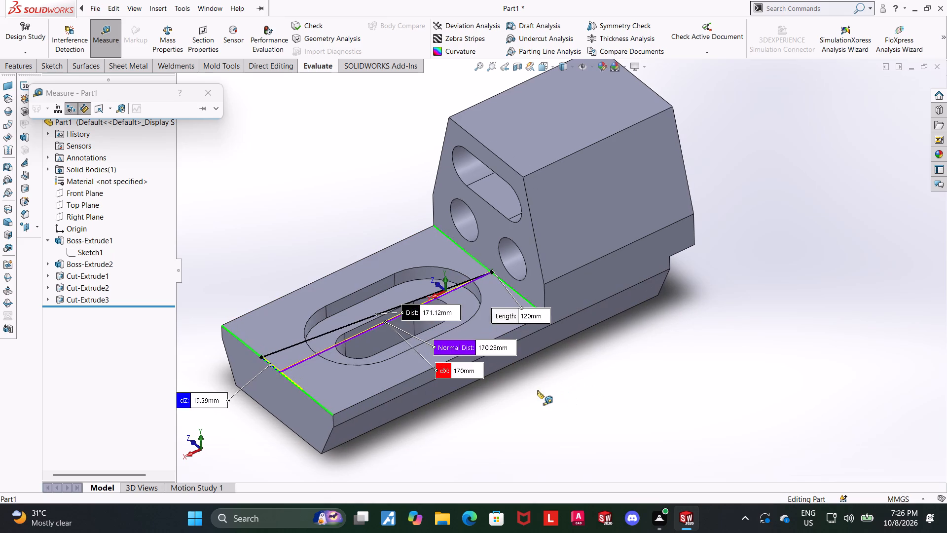
key("Escape")
scroll(533, 373, "up", 2)
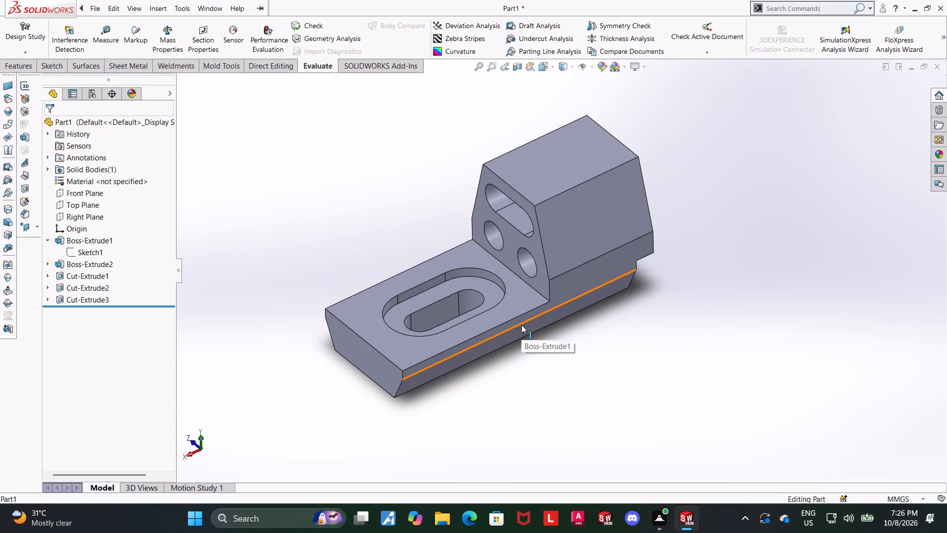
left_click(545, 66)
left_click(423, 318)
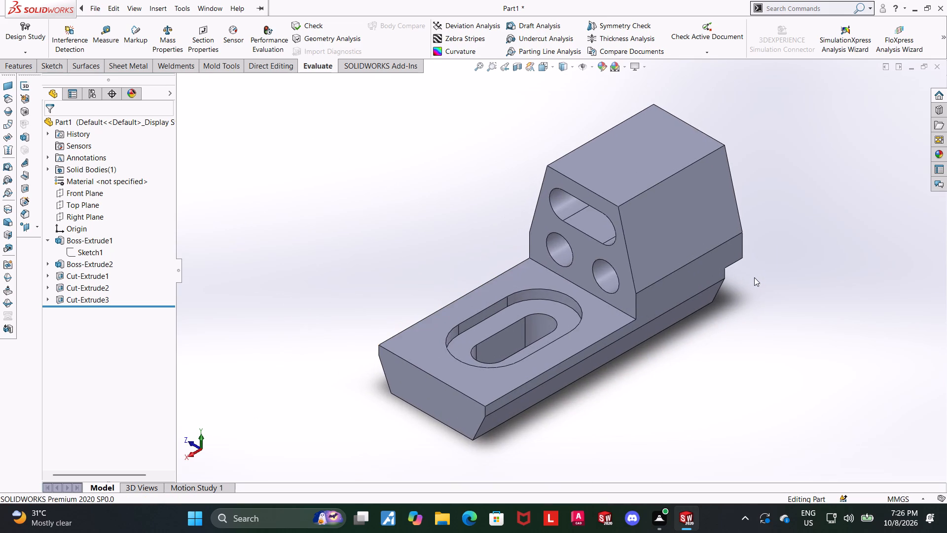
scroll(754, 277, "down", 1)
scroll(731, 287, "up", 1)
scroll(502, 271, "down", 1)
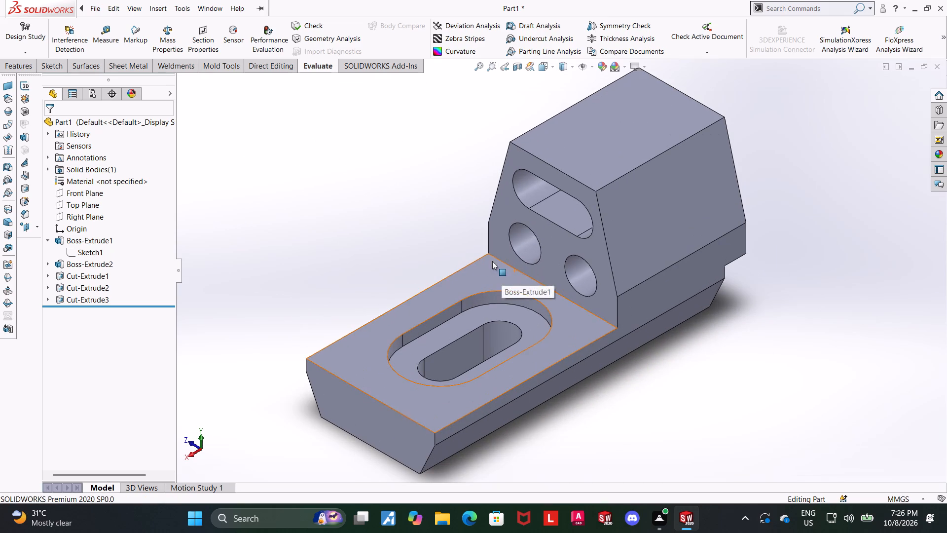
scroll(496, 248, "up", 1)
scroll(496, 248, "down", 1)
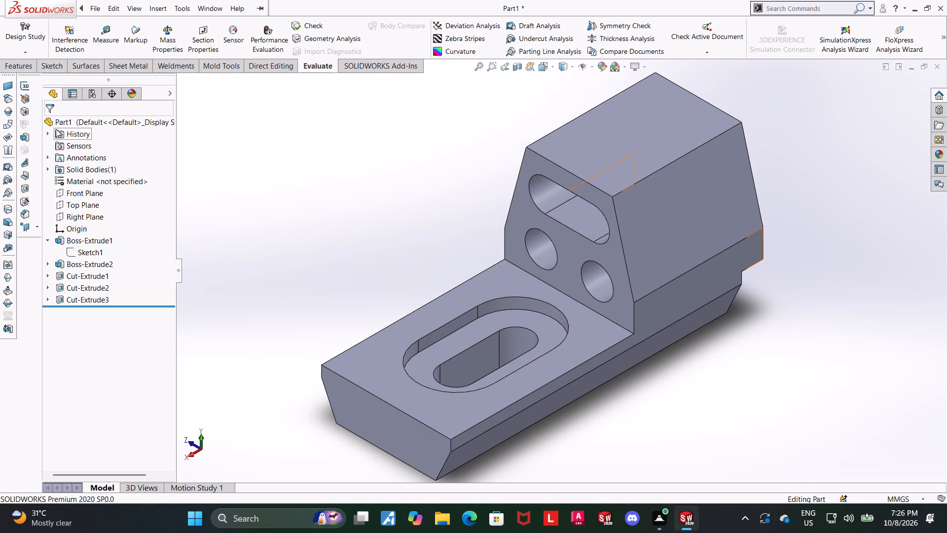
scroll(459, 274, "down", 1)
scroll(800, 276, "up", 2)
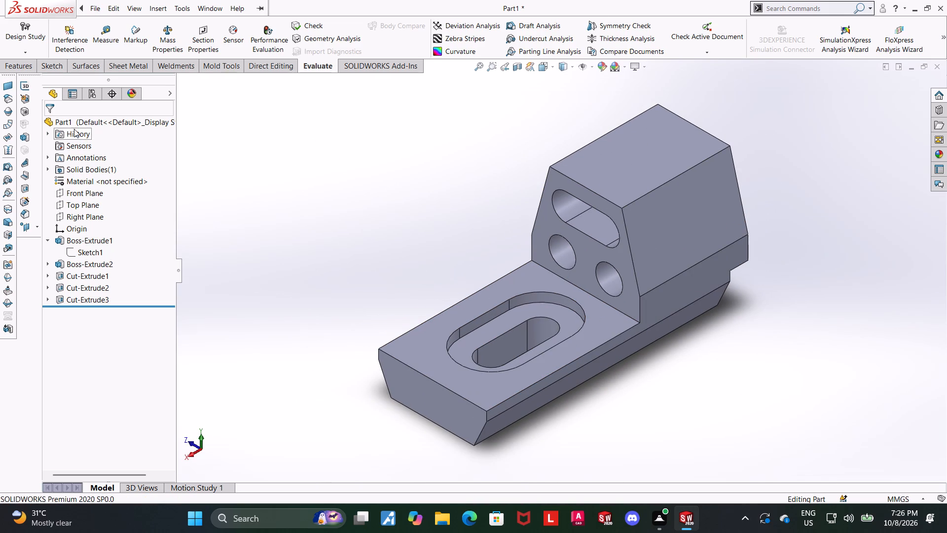
Apply a yellow colour from the standard swatches to the whole part as its appearance.
right_click(90, 120)
left_click(115, 103)
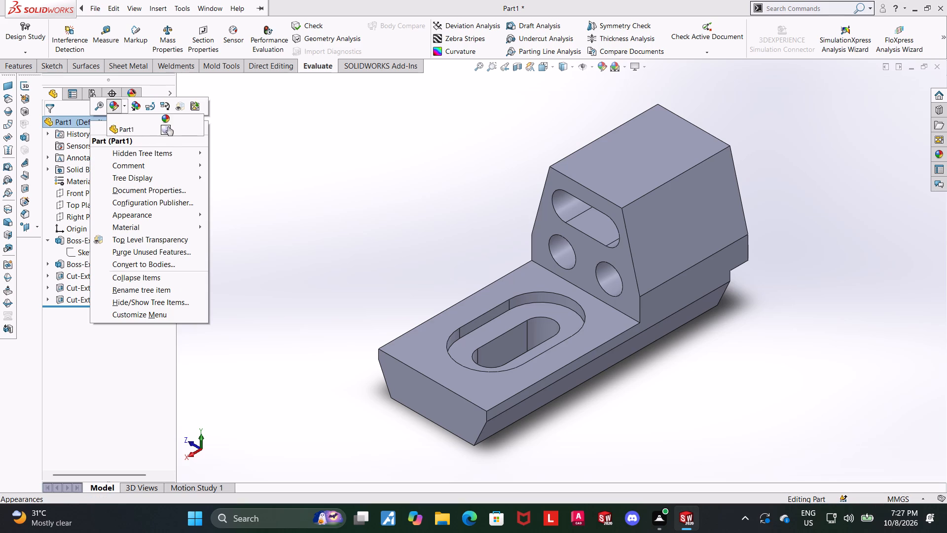
left_click(168, 126)
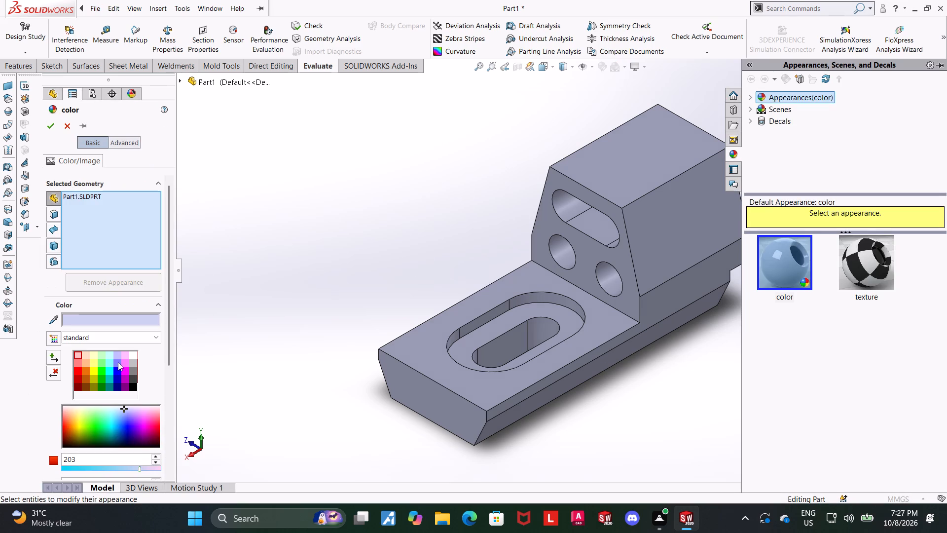
left_click(95, 364)
left_click(94, 371)
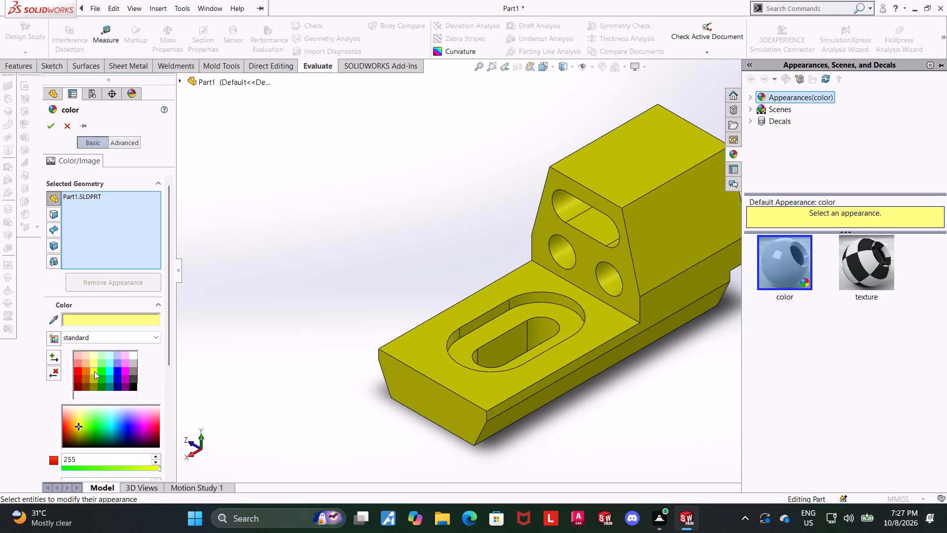
left_click(47, 127)
left_click(685, 370)
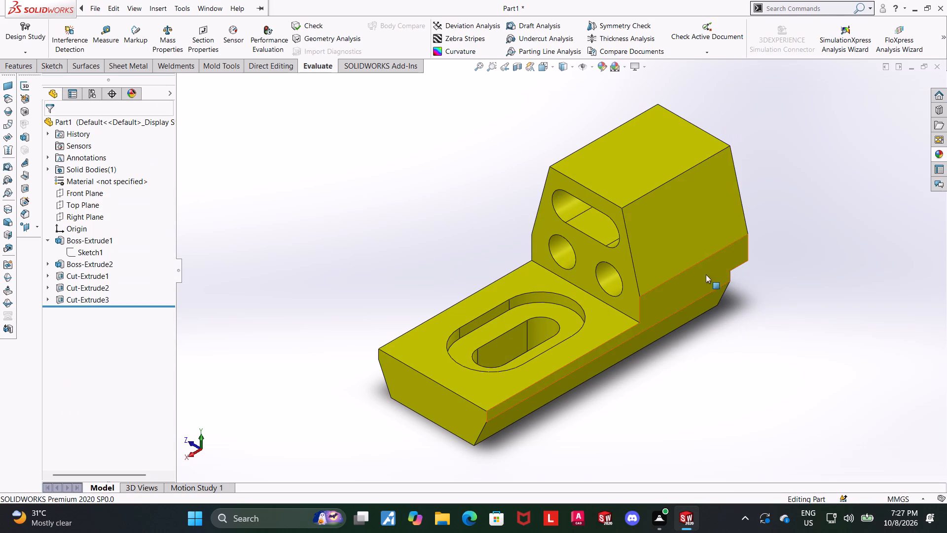
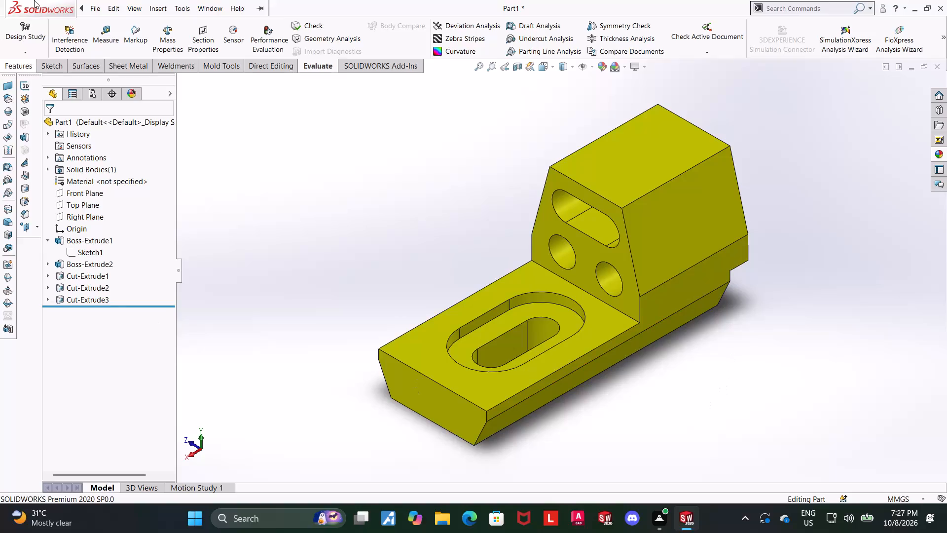
Save the part in the Downloads folder as a SOLIDWORKS Part file named "slotted anchor wedge bracket".
left_click(126, 133)
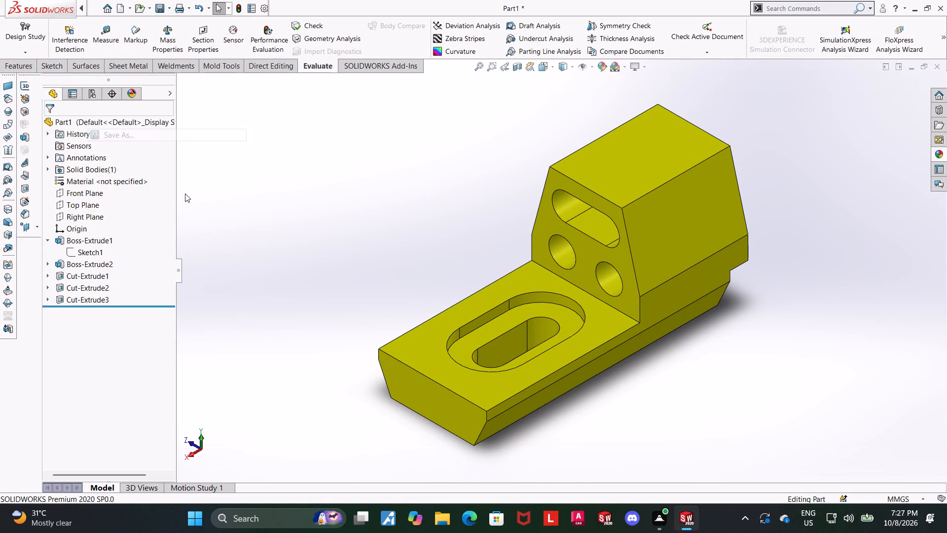
type("slotted anchor wdge")
key("BackSpace")
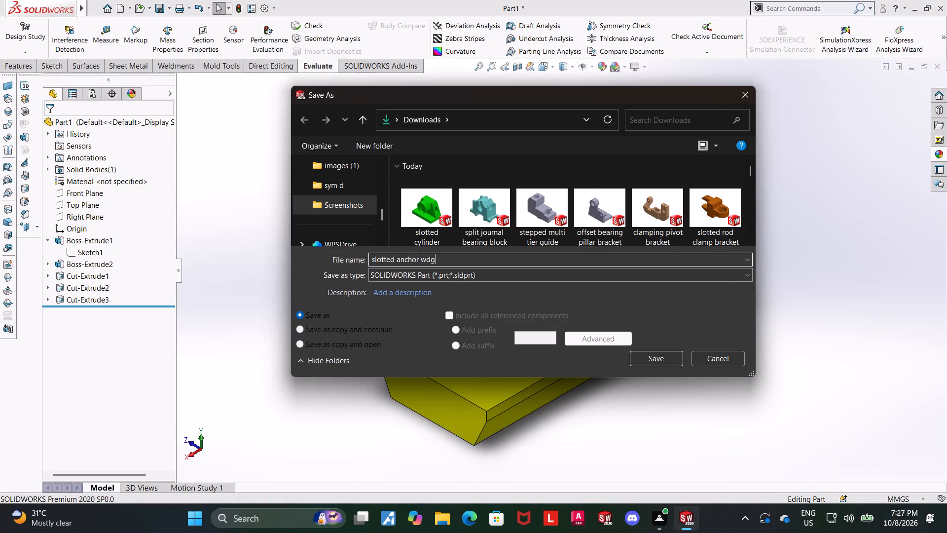
key("BackSpace")
key("BackSpace")
type("edge bracket")
key("space")
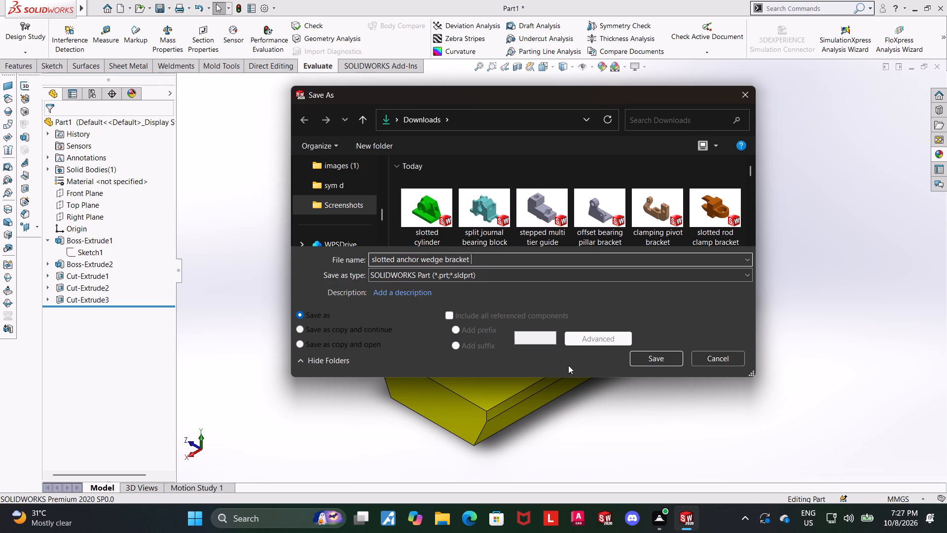
left_click(655, 357)
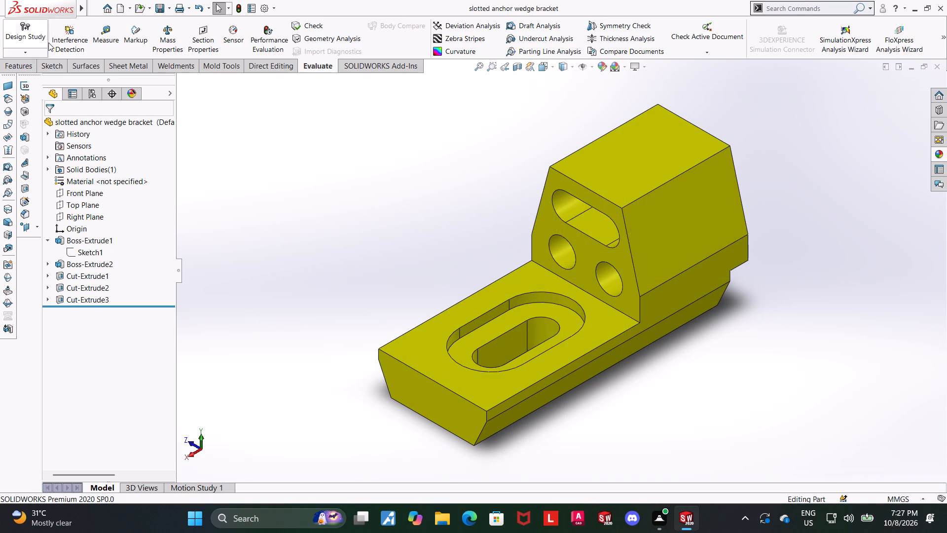
Save the part also as an Adobe PDF named "slotted anchor wedge bracket" in the Downloads folder.
left_click(110, 131)
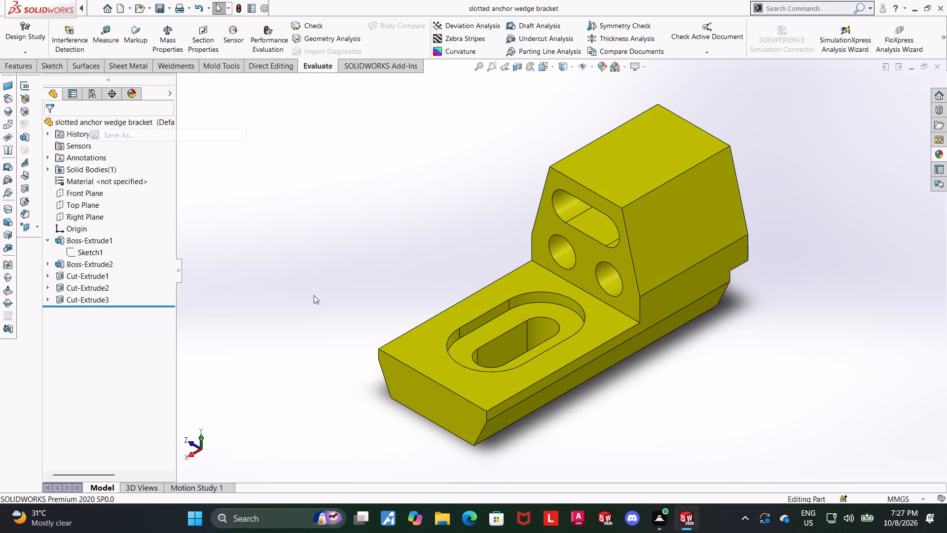
left_click(393, 275)
left_click(460, 75)
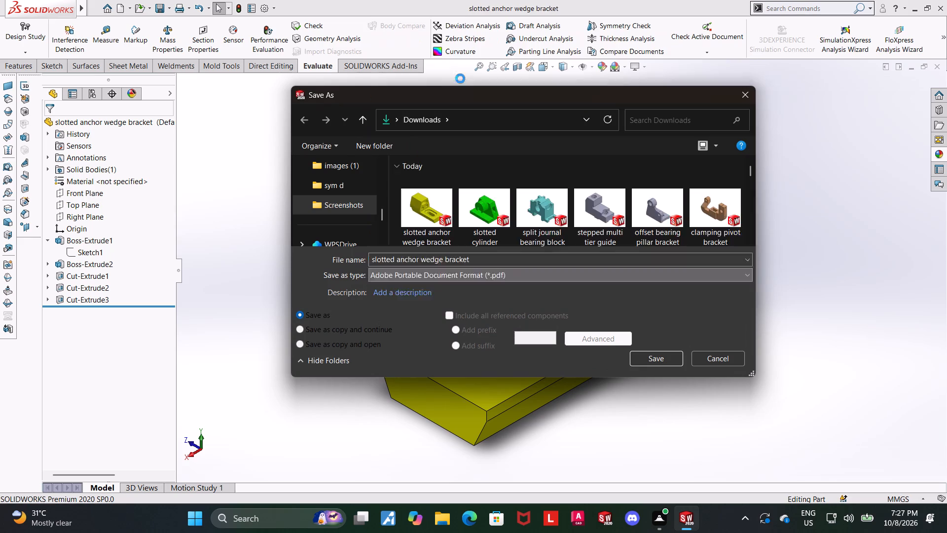
left_click(670, 377)
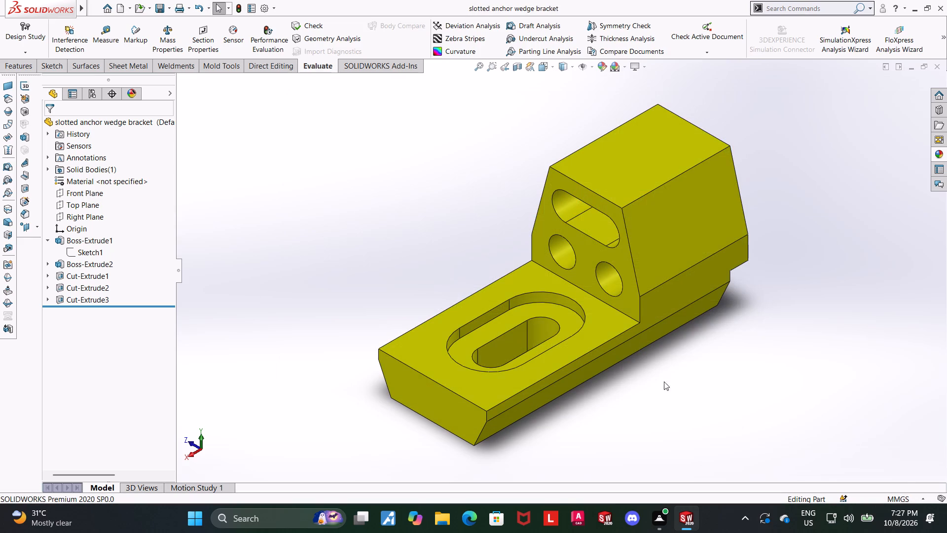